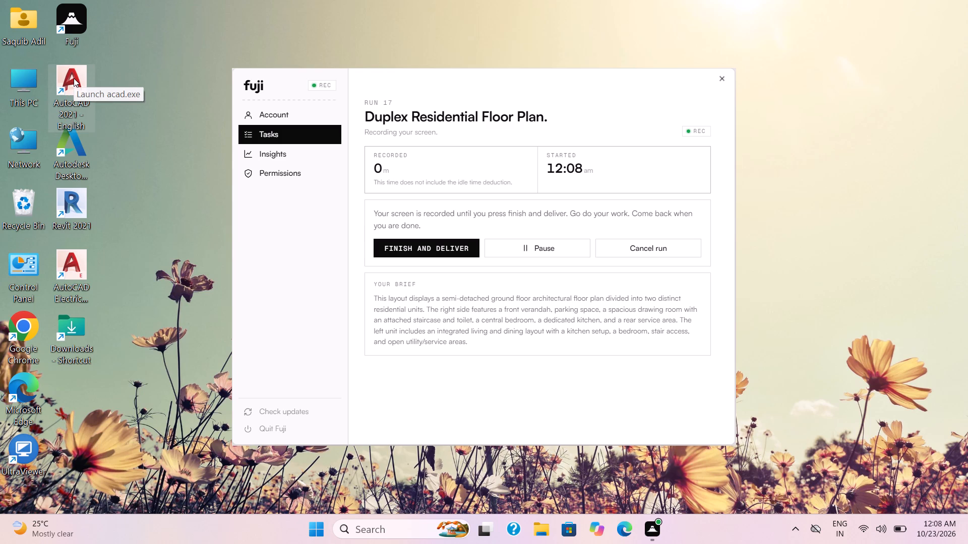
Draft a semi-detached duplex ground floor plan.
Launch AutoCAD 2021 and start a new blank drawing.
{"action": "double_click", "coordinate": [74, 78]}
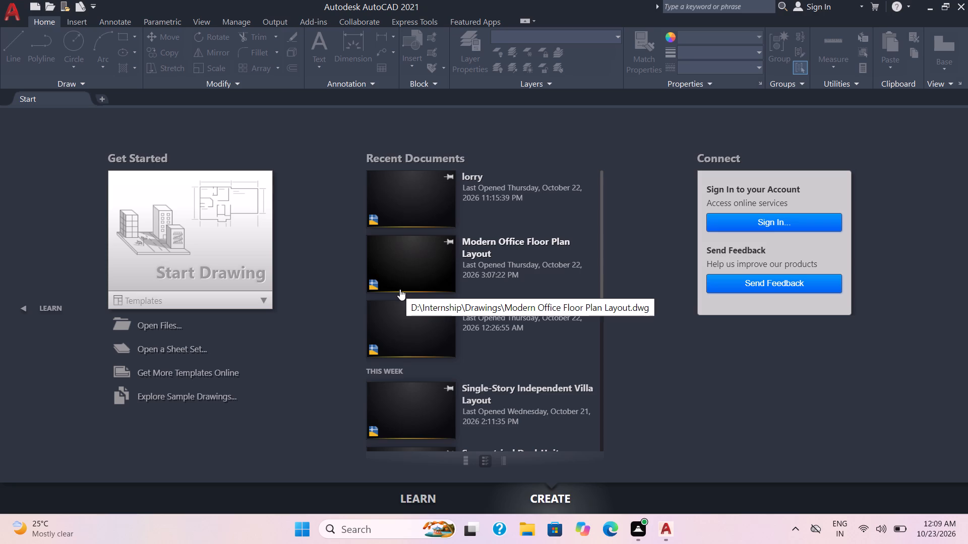
{"action": "left_click", "coordinate": [194, 249]}
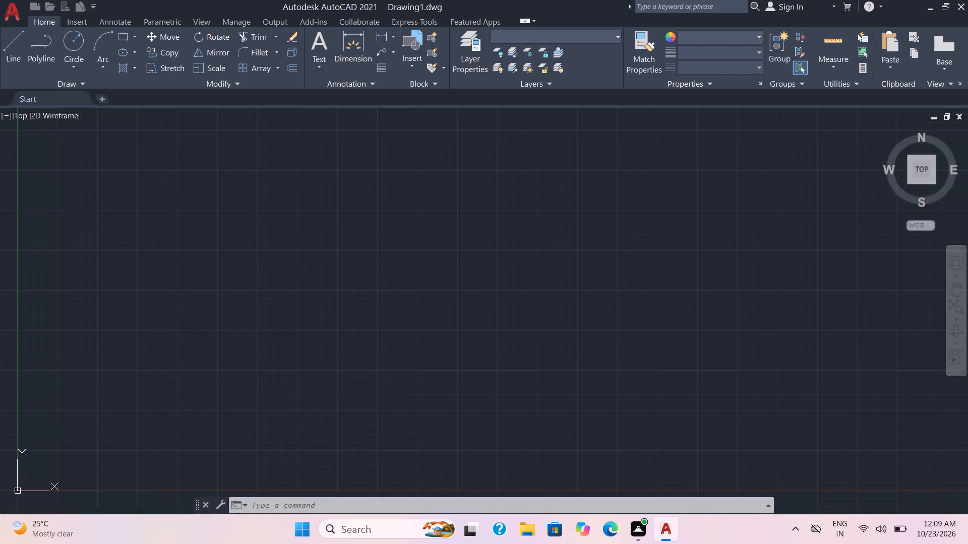
Turn on log file recording for the drawing with the LOGFILEON command.
{"action": "left_click", "coordinate": [370, 487]}
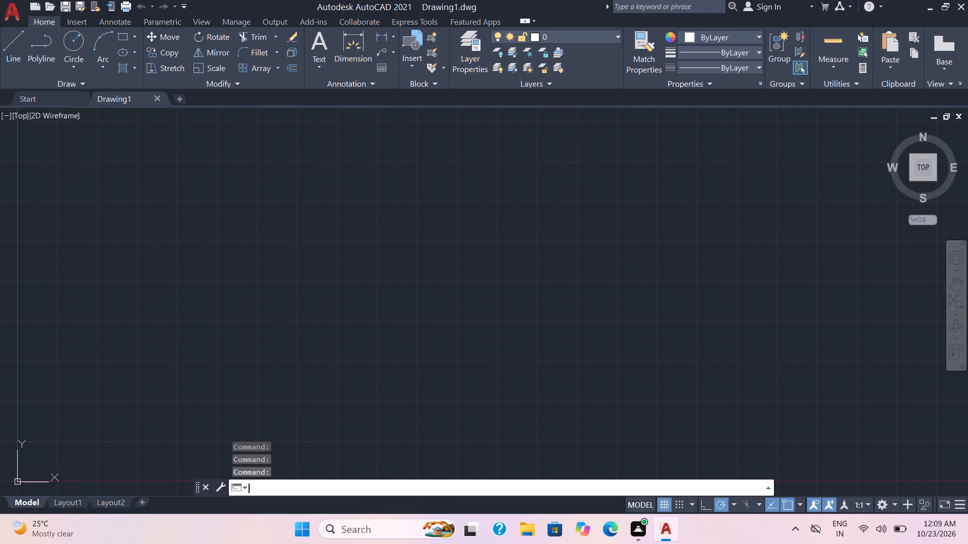
{"action": "type", "text": "LOGFILR"}
{"action": "key", "text": "BackSpace"}
{"action": "type", "text": "EON"}
{"action": "key", "text": "Return"}
Set the drawing units to Engineering length type with 0'-0" precision.
{"action": "type", "text": "UN"}
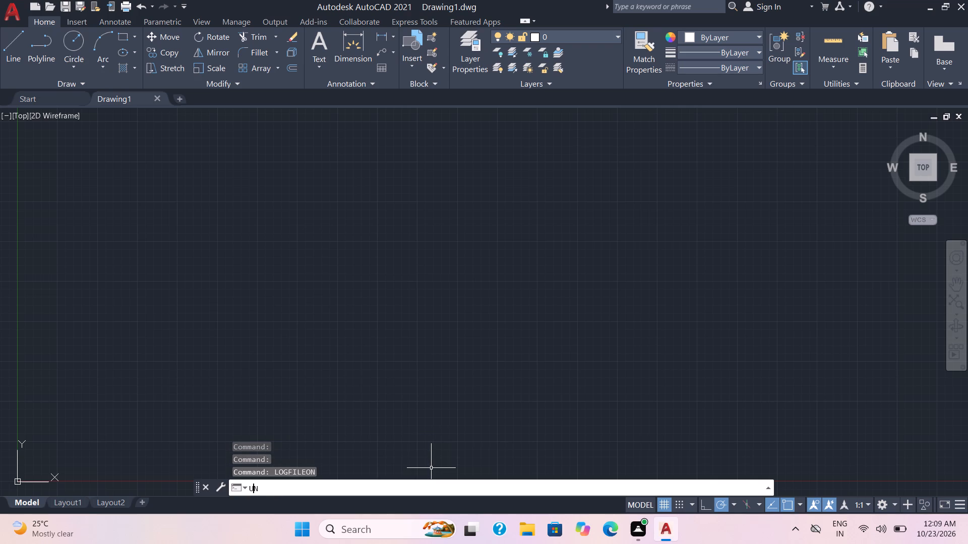
{"action": "key", "text": "Return"}
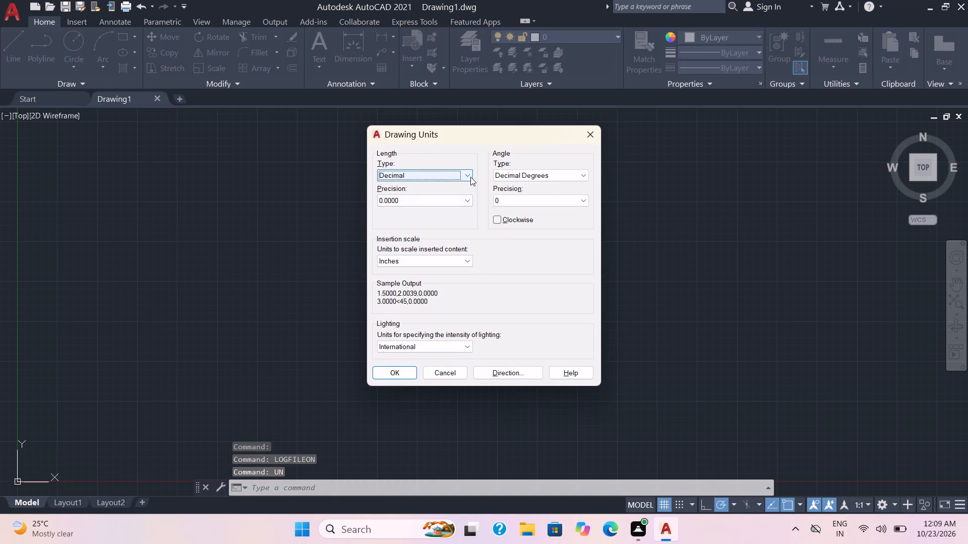
{"action": "left_click", "coordinate": [470, 177]}
{"action": "left_click", "coordinate": [446, 200]}
{"action": "left_click", "coordinate": [446, 200]}
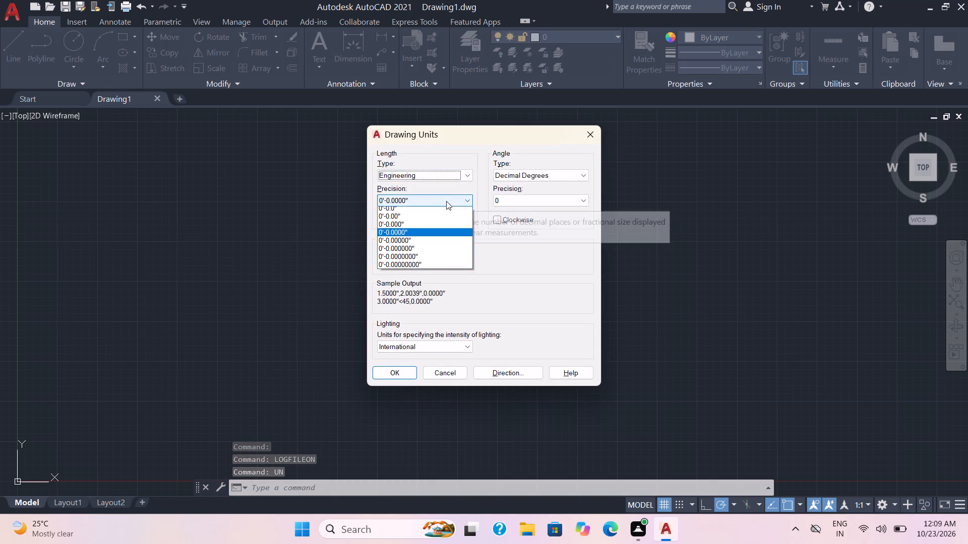
{"action": "left_click", "coordinate": [429, 212]}
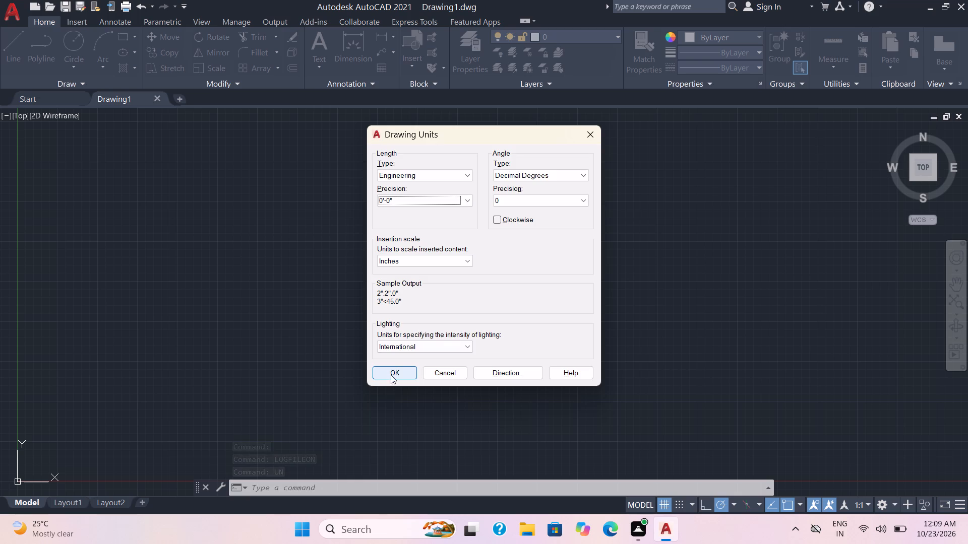
{"action": "left_click", "coordinate": [392, 375]}
Modify the Standard dimension style to use a text height of 4".
{"action": "key", "text": "d"}
{"action": "key", "text": "Return"}
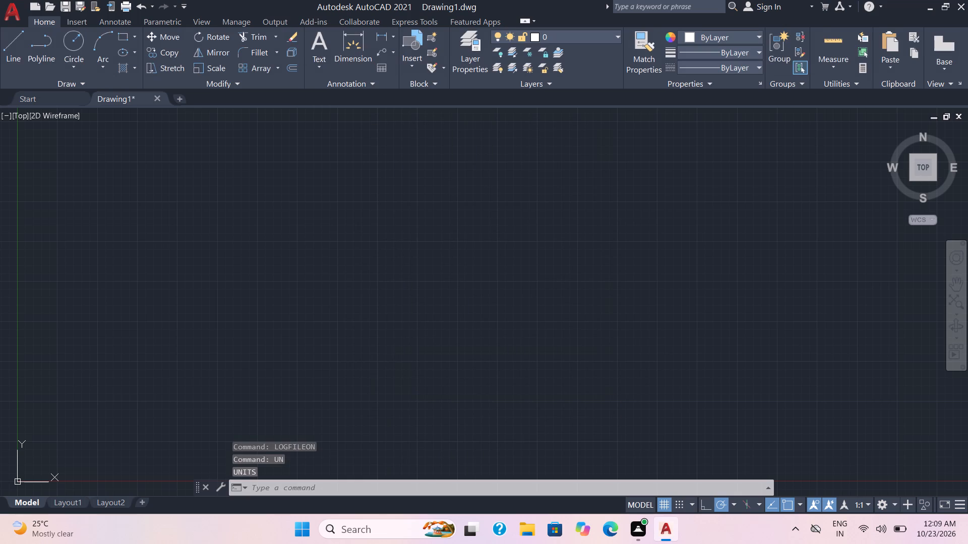
{"action": "left_click", "coordinate": [630, 232]}
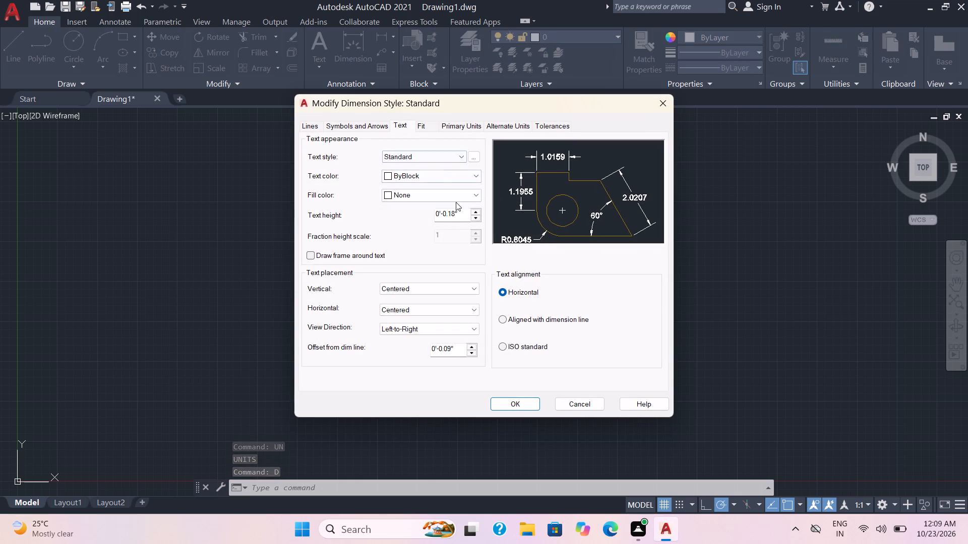
{"action": "left_click_drag", "start_coordinate": [462, 212], "coordinate": [417, 213]}
{"action": "key", "text": "4"}
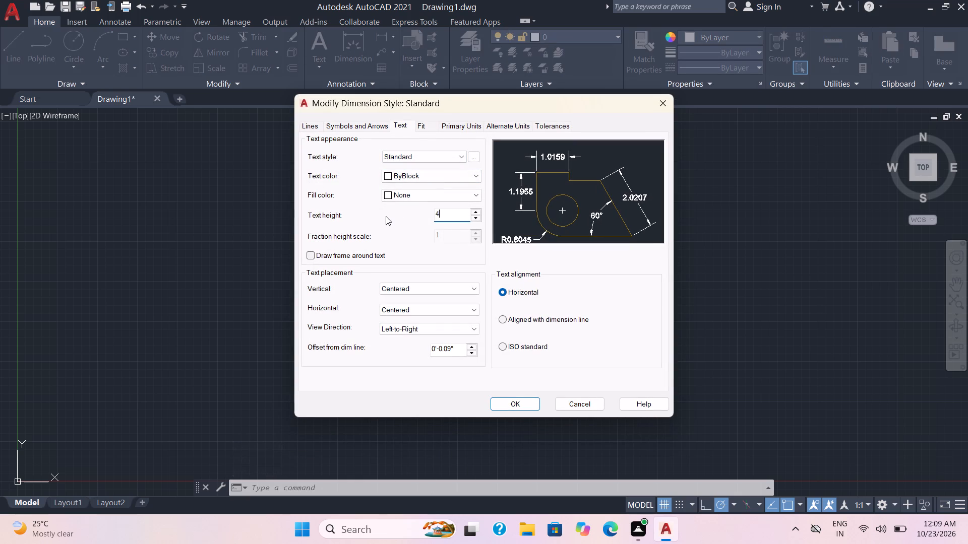
{"action": "key", "text": "Return"}
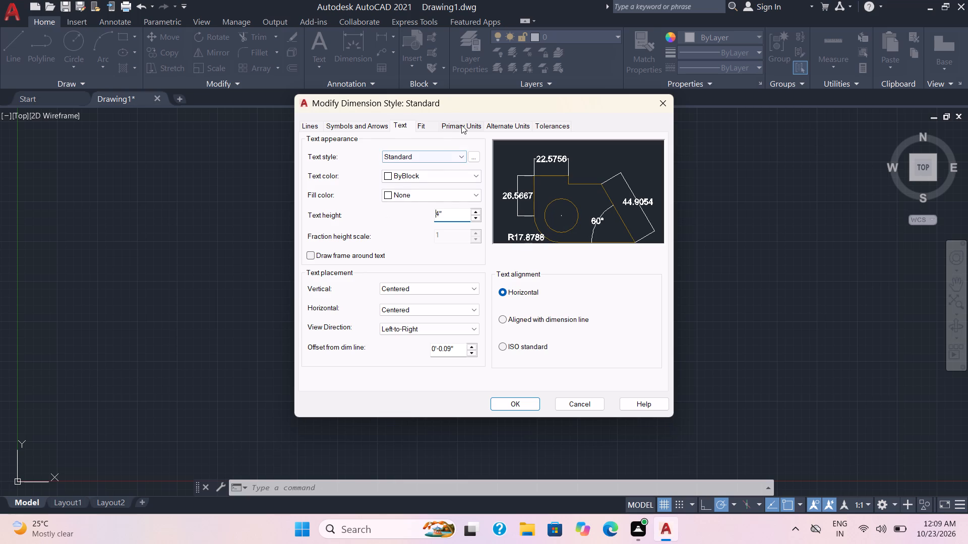
Set the Standard style's primary units to Engineering with 0'-0" precision and 6" round-off, and make the style current.
{"action": "left_click", "coordinate": [462, 124]}
{"action": "left_click", "coordinate": [463, 155]}
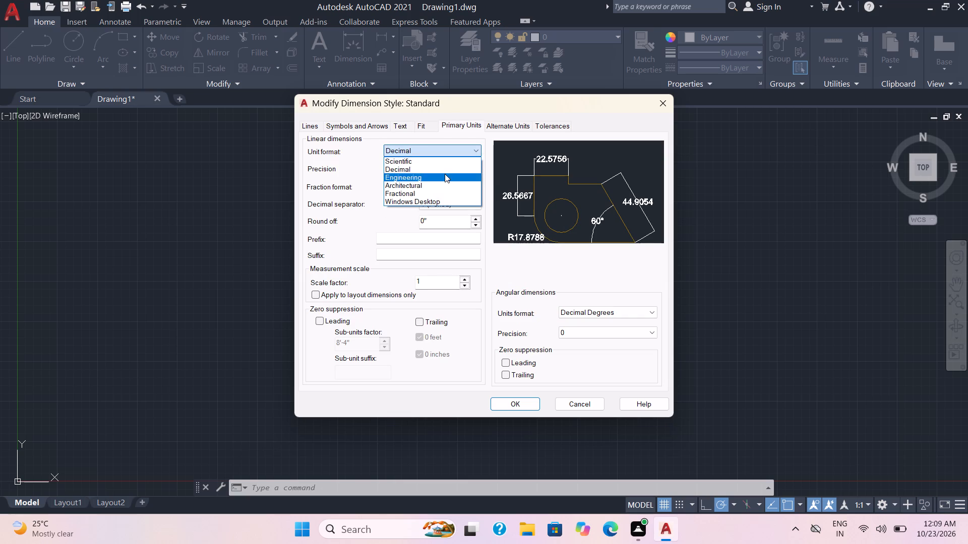
{"action": "left_click", "coordinate": [445, 174]}
{"action": "left_click", "coordinate": [450, 173]}
{"action": "left_click", "coordinate": [435, 181]}
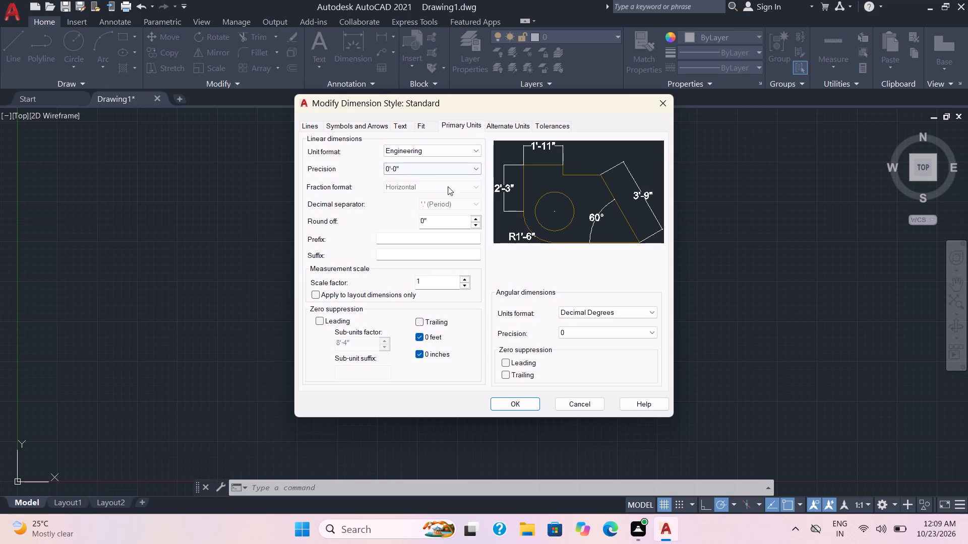
{"action": "left_click_drag", "start_coordinate": [445, 224], "coordinate": [406, 234]}
{"action": "key", "text": "6"}
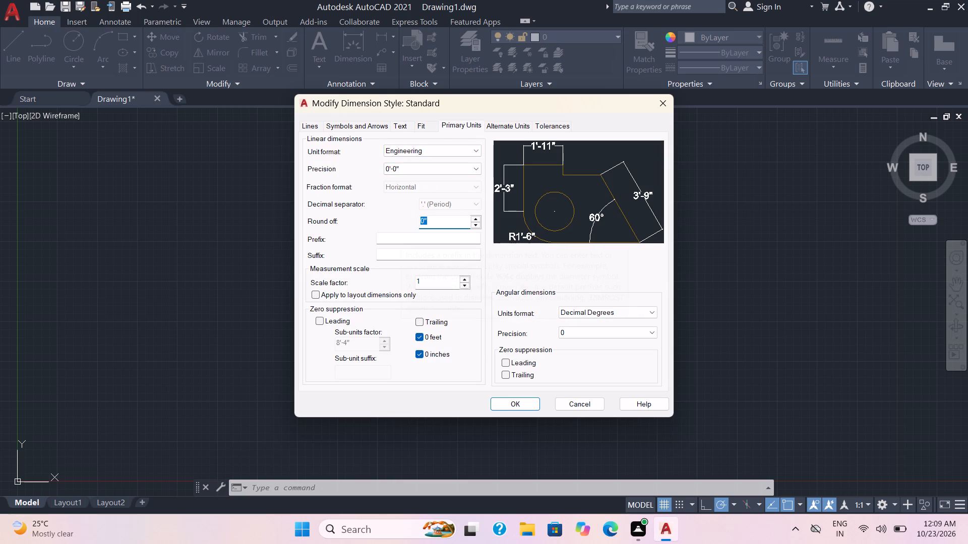
{"action": "key", "text": "Return"}
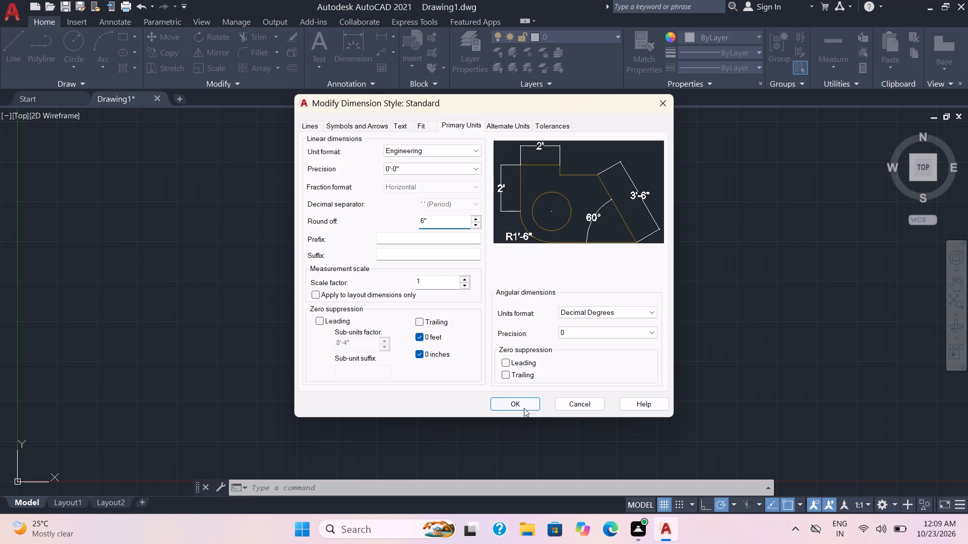
{"action": "left_click", "coordinate": [524, 408]}
{"action": "left_click", "coordinate": [623, 191]}
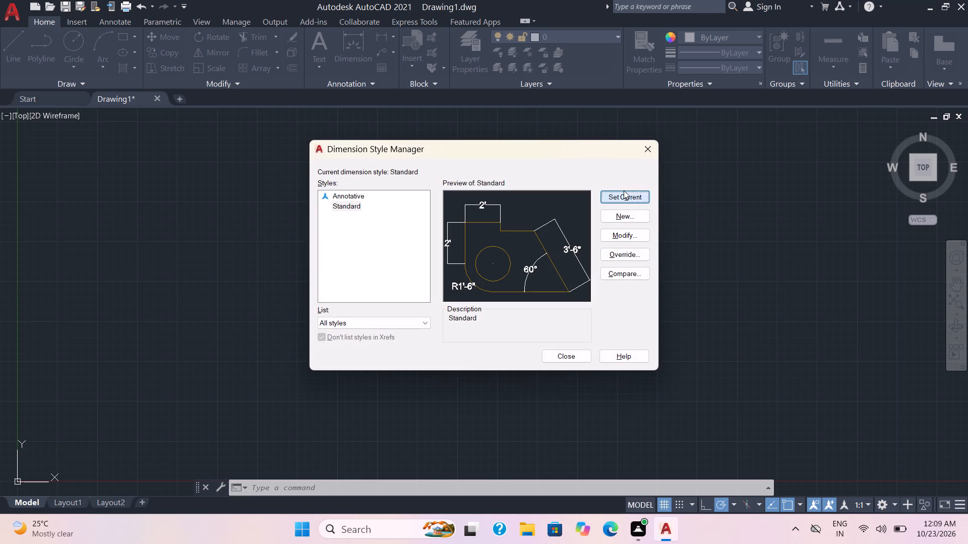
{"action": "left_click", "coordinate": [622, 195]}
{"action": "left_click", "coordinate": [647, 148]}
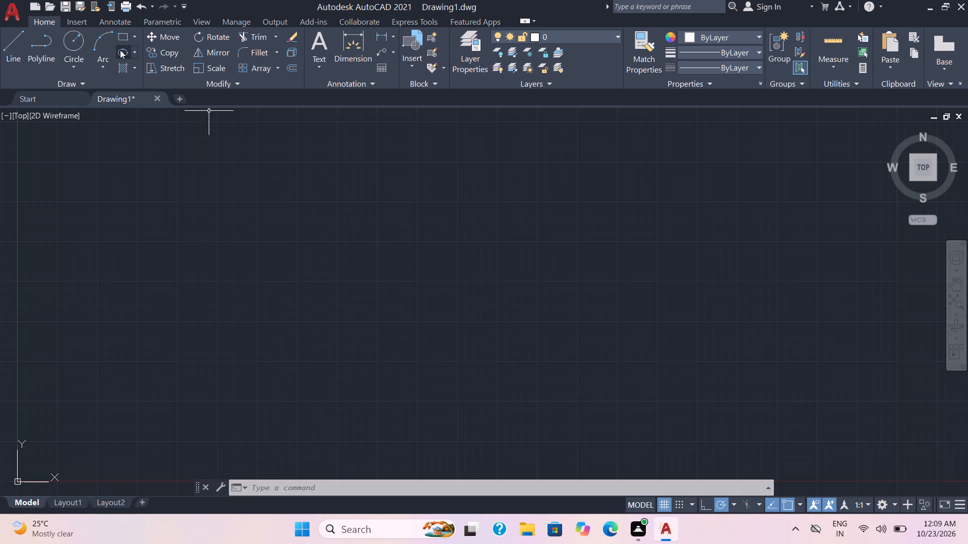
Draw a rectangle 60' long and 40' wide near the origin as the plan's outer boundary.
{"action": "left_click", "coordinate": [122, 34]}
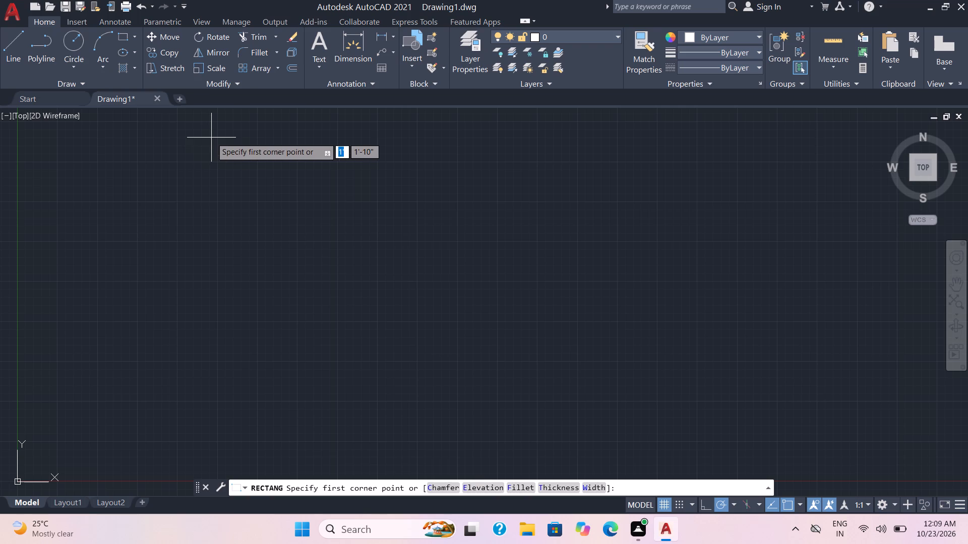
{"action": "left_click", "coordinate": [211, 138]}
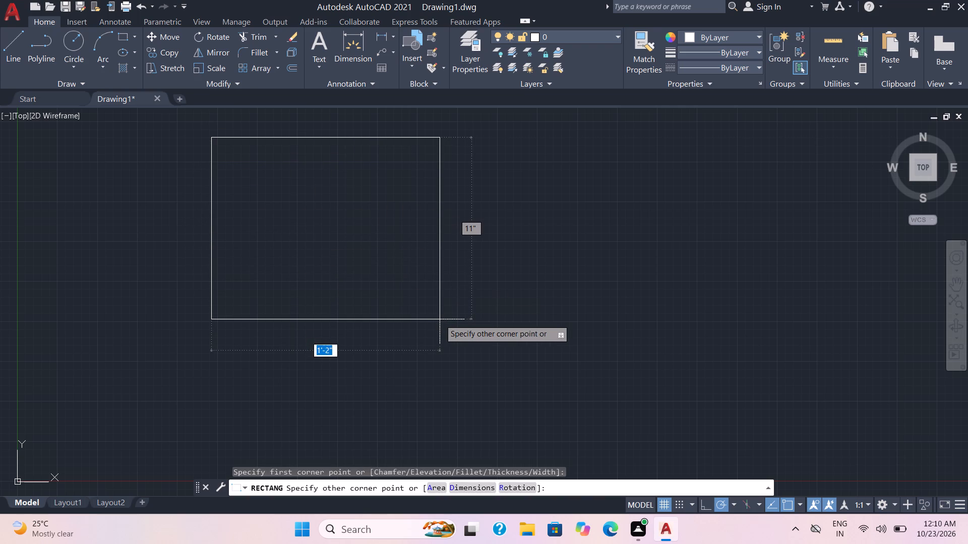
{"action": "middle_click_drag", "start_coordinate": [419, 330], "coordinate": [413, 332]}
{"action": "scroll", "coordinate": [419, 331], "scroll_direction": "up", "scroll_amount": 12}
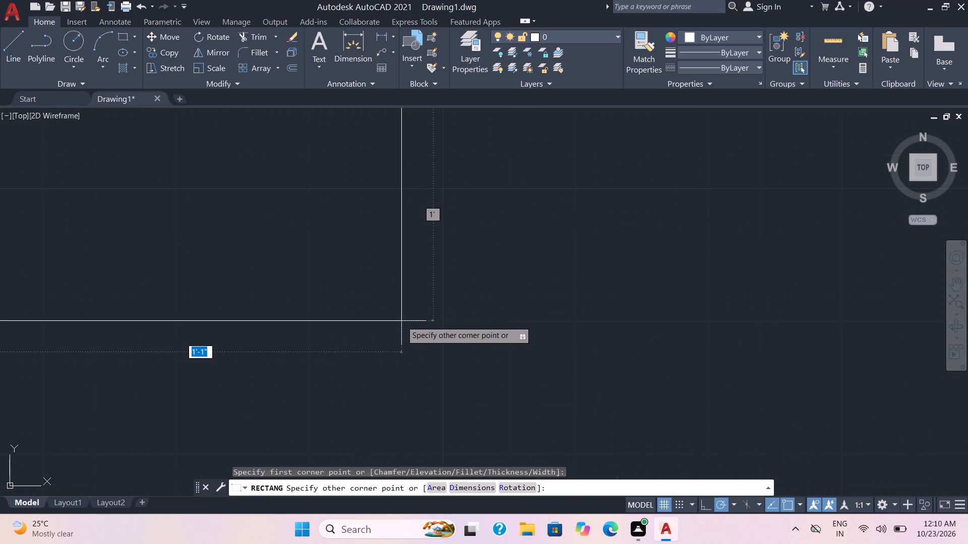
{"action": "scroll", "coordinate": [401, 321], "scroll_direction": "down", "scroll_amount": 2}
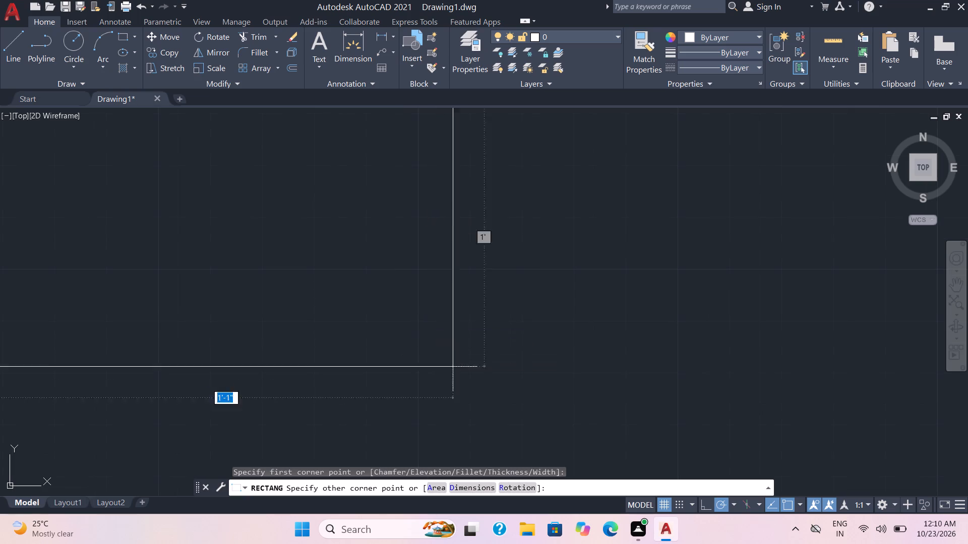
{"action": "scroll", "coordinate": [491, 411], "scroll_direction": "down", "scroll_amount": 4}
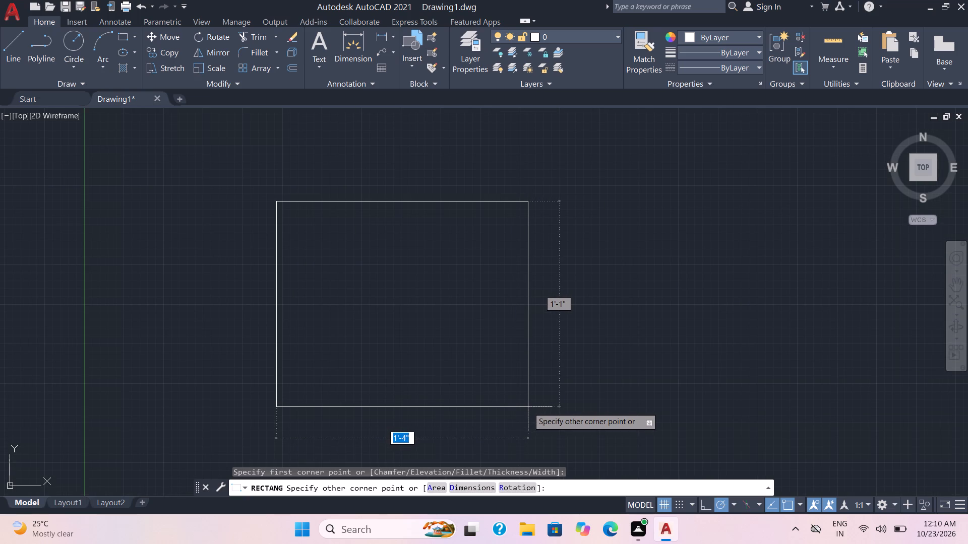
{"action": "key", "text": "d"}
{"action": "key", "text": "Return"}
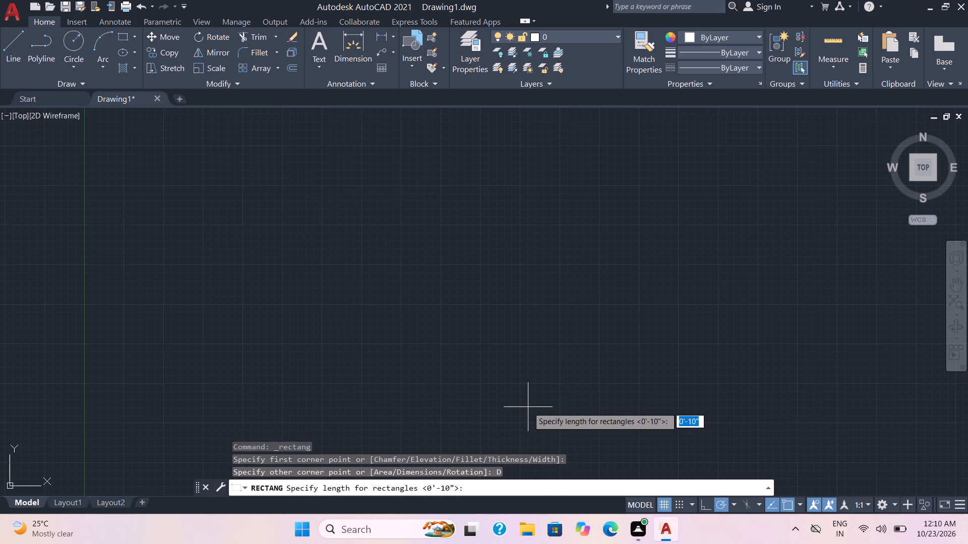
{"action": "key", "text": "6"}
{"action": "key", "text": "0"}
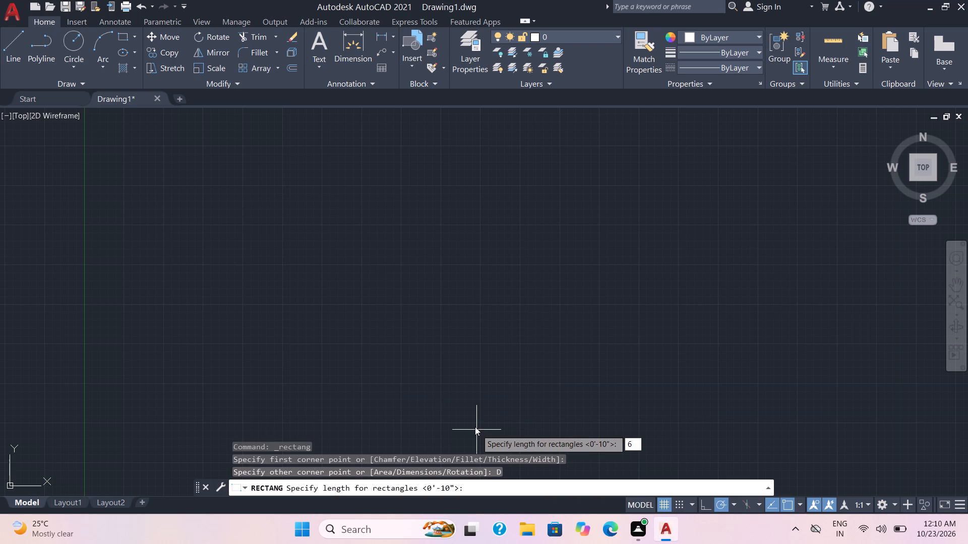
{"action": "key", "text": "apostrophe"}
{"action": "key", "text": "Return"}
{"action": "type", "text": "40'"}
{"action": "key", "text": "Return"}
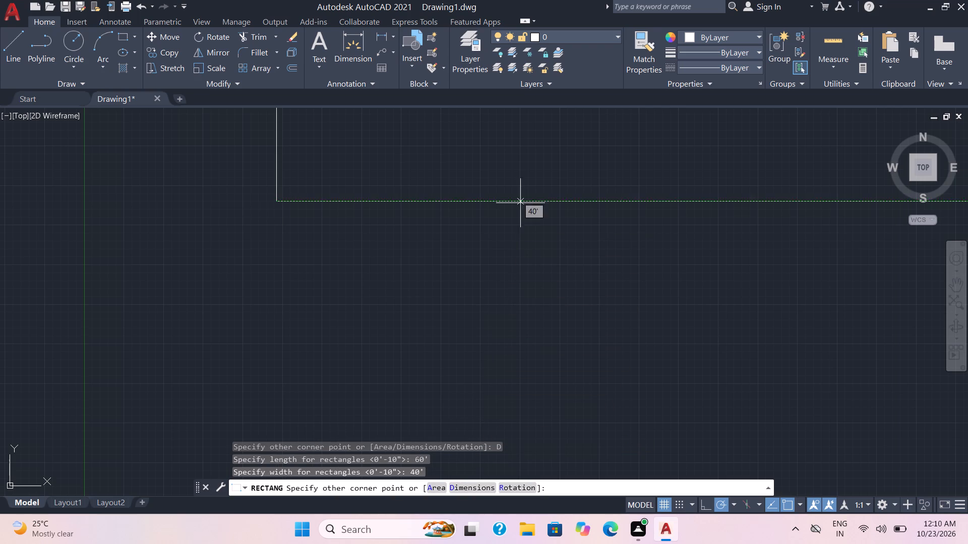
{"action": "left_click", "coordinate": [520, 171]}
Move the 60' by 40' rectangle up and to the right into open space, clear of the origin.
{"action": "scroll", "coordinate": [525, 203], "scroll_direction": "down", "scroll_amount": 3}
{"action": "scroll", "coordinate": [525, 267], "scroll_direction": "down", "scroll_amount": 3}
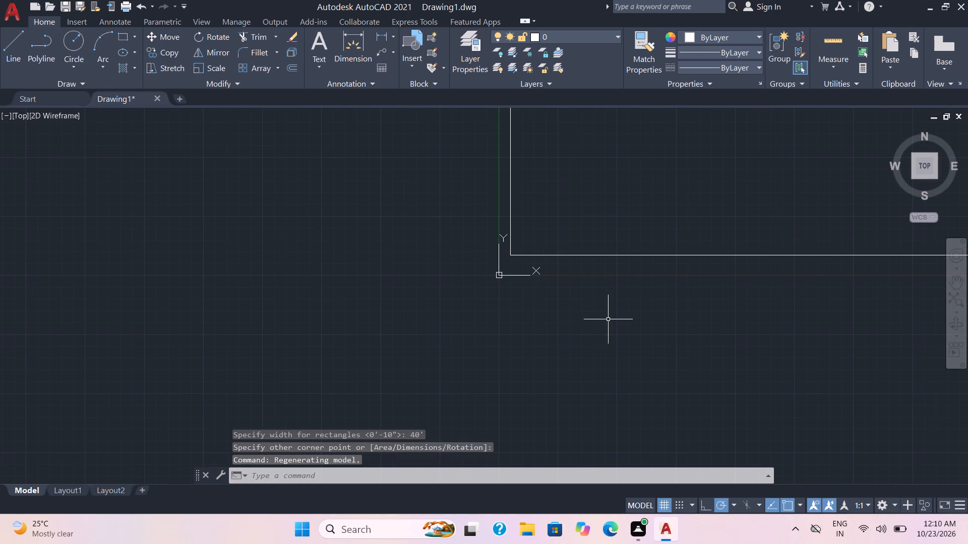
{"action": "middle_click_drag", "start_coordinate": [608, 319], "coordinate": [90, 393]}
{"action": "scroll", "coordinate": [115, 393], "scroll_direction": "down", "scroll_amount": 3}
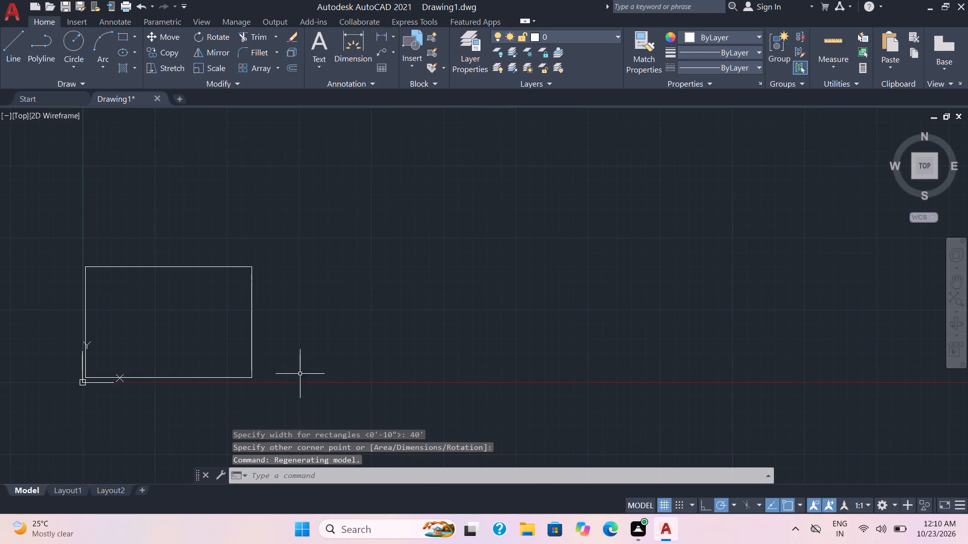
{"action": "left_click", "coordinate": [295, 366]}
{"action": "left_click", "coordinate": [196, 318]}
{"action": "key", "text": "m"}
{"action": "key", "text": "Return"}
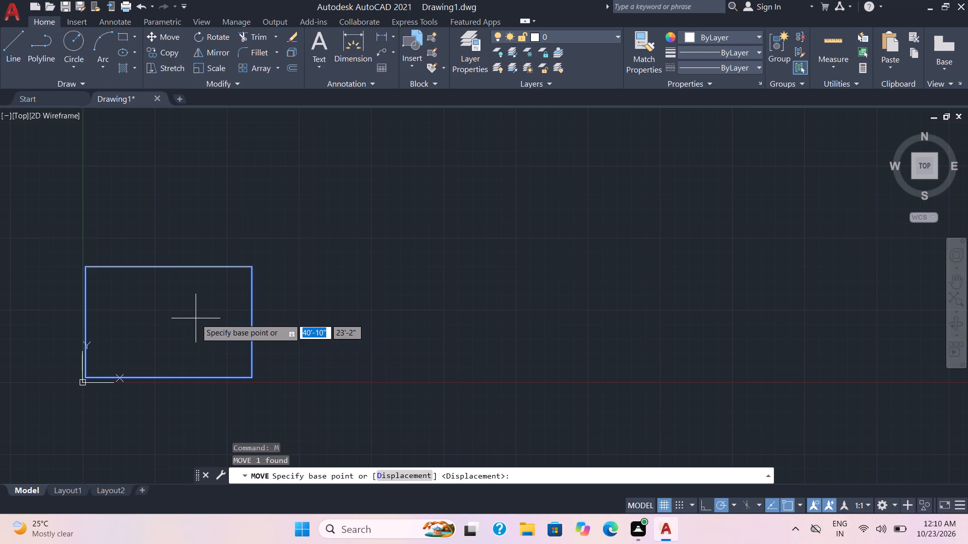
{"action": "left_click", "coordinate": [197, 316]}
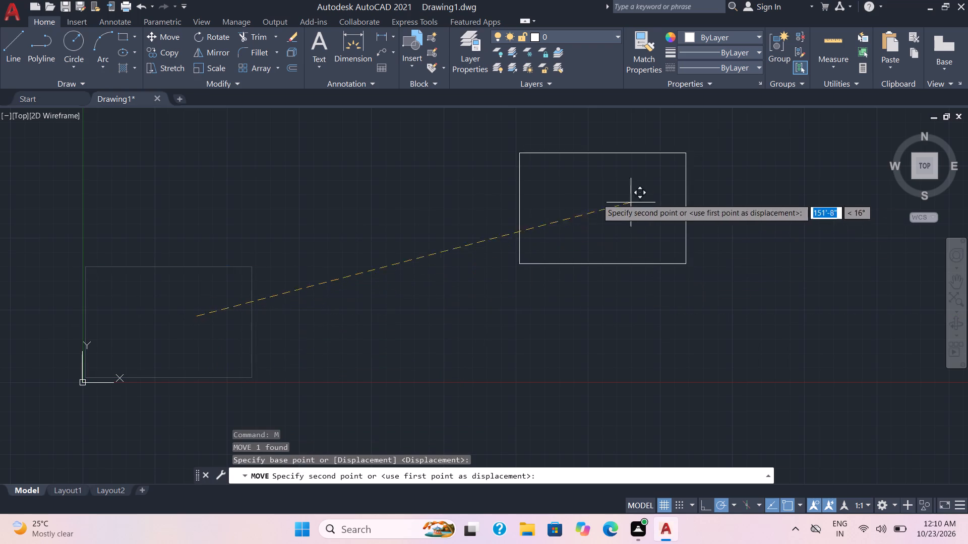
{"action": "left_click", "coordinate": [502, 189]}
{"action": "scroll", "coordinate": [502, 214], "scroll_direction": "up", "scroll_amount": 1}
{"action": "middle_click_drag", "start_coordinate": [502, 214], "coordinate": [488, 298]}
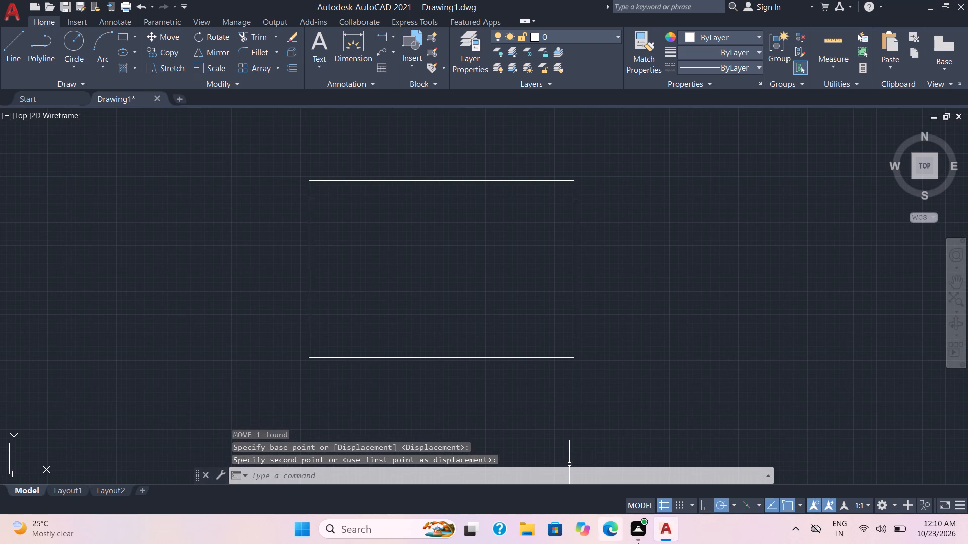
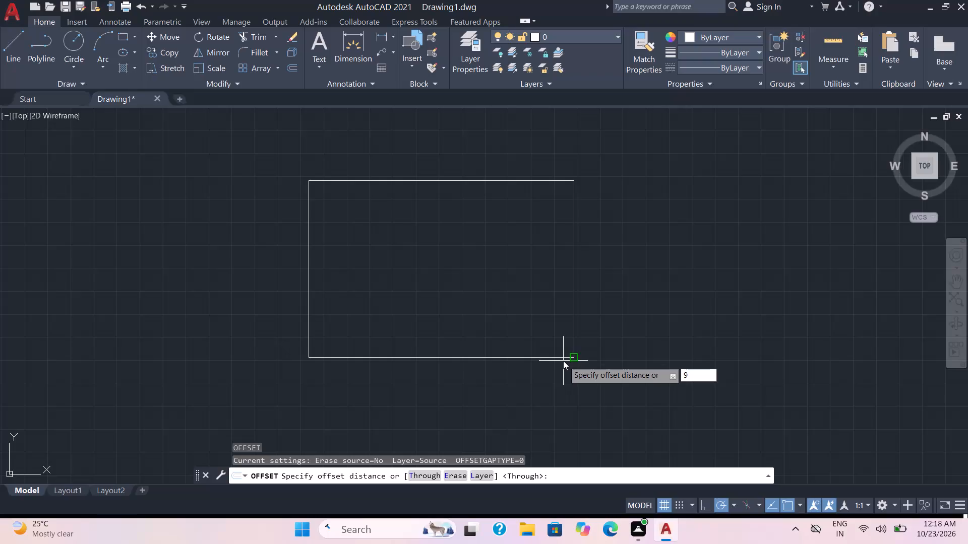
Offset the 60' by 40' outline 9" inward to form the exterior walls.
{"action": "key", "text": "Return"}
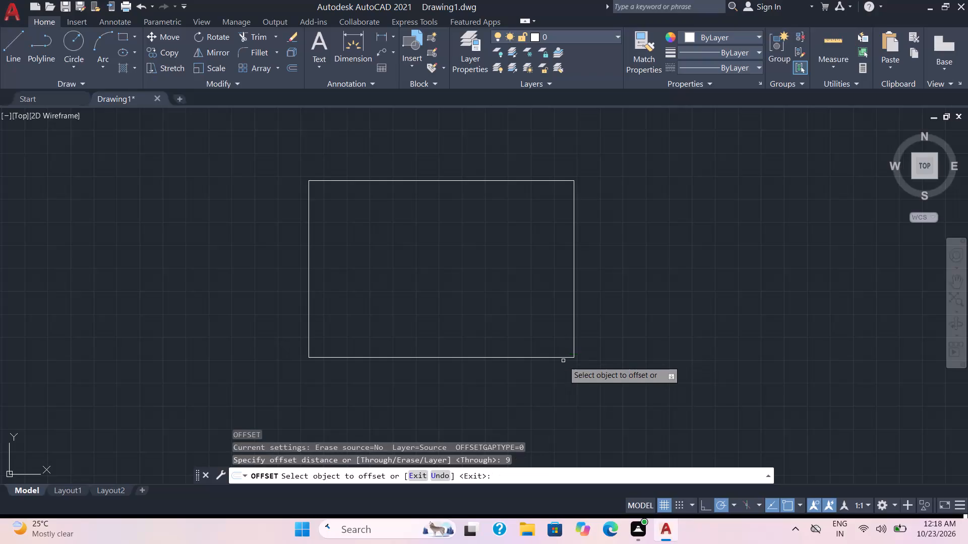
{"action": "left_click", "coordinate": [574, 337]}
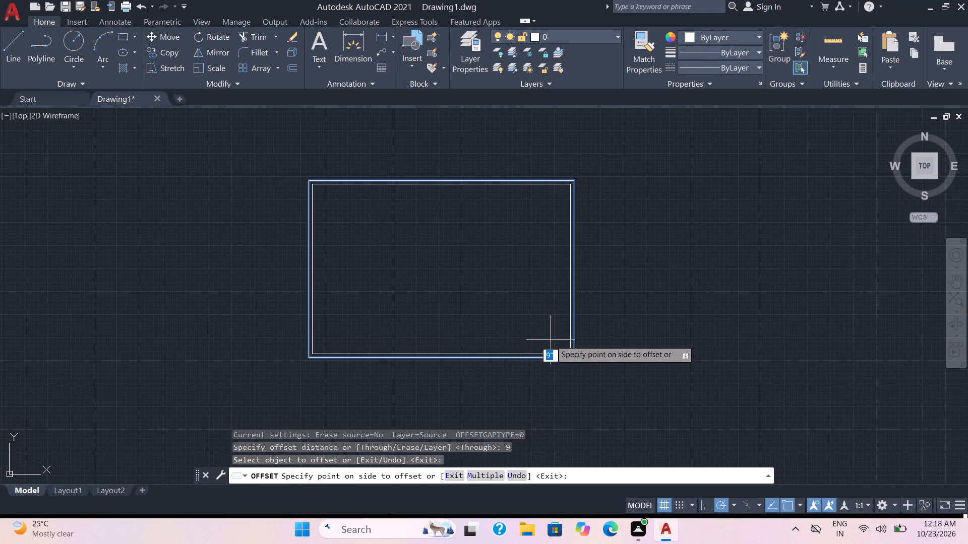
{"action": "left_click", "coordinate": [551, 340]}
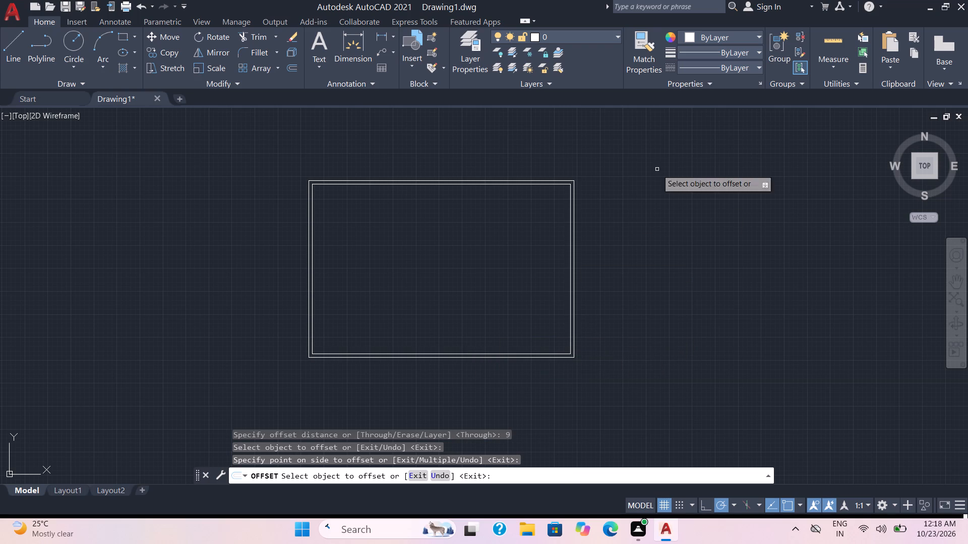
{"action": "key", "text": "0"}
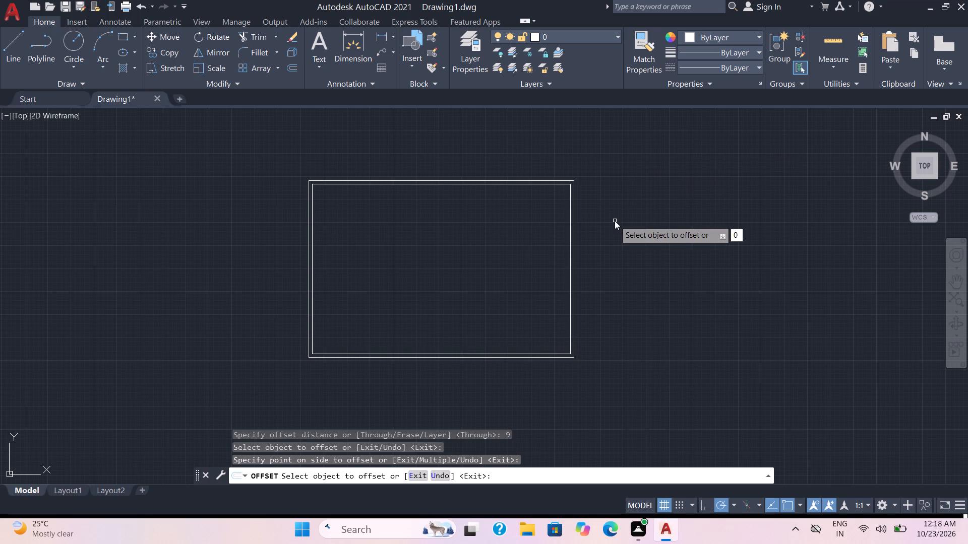
{"action": "key", "text": "Delete"}
{"action": "key", "text": "BackSpace"}
{"action": "key", "text": "Escape"}
Explode the outer and inner wall rectangles into separate lines.
{"action": "left_click", "coordinate": [625, 381]}
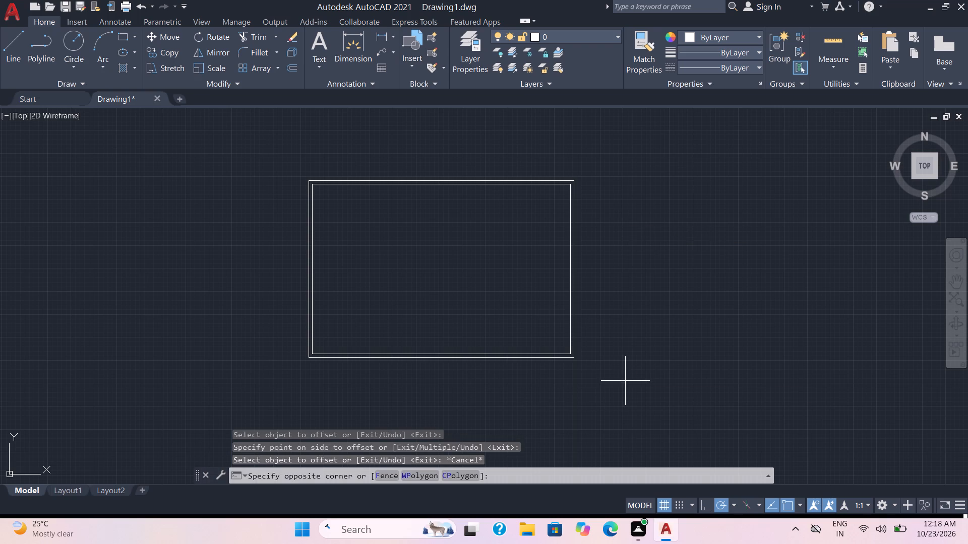
{"action": "left_click", "coordinate": [537, 322]}
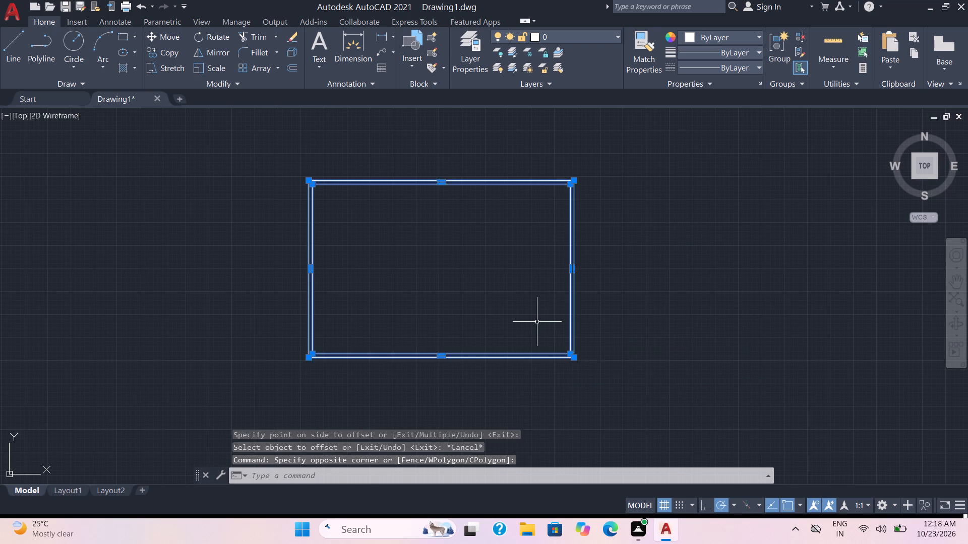
{"action": "key", "text": "x"}
{"action": "key", "text": "Return"}
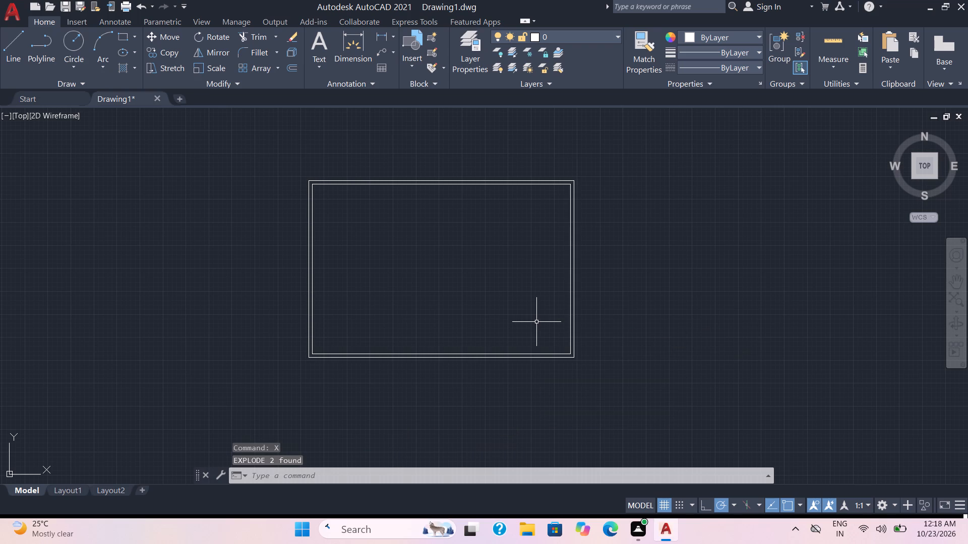
Offset the outer right edge 30' inward, and offset that centre line 9" to the right to form the party wall.
{"action": "key", "text": "o"}
{"action": "key", "text": "Return"}
{"action": "key", "text": "9"}
{"action": "key", "text": "Return"}
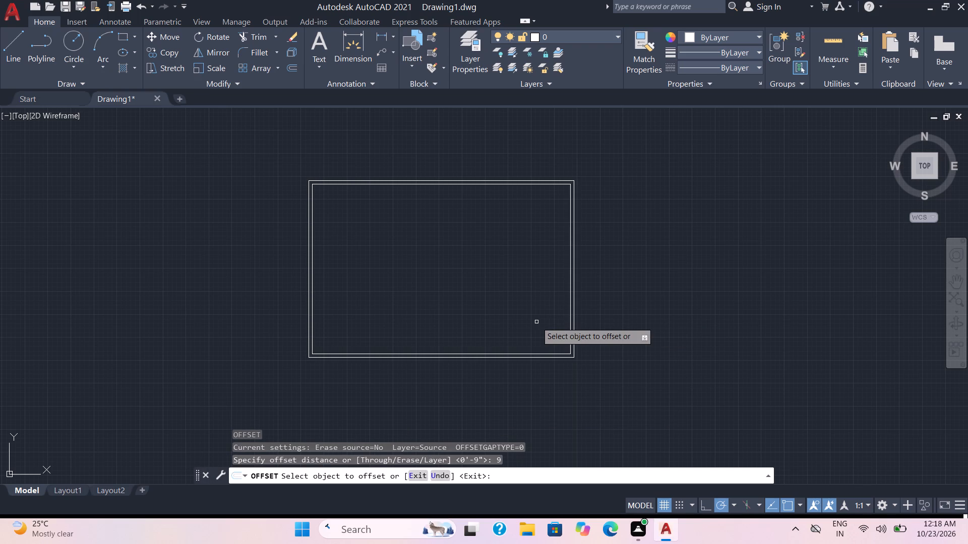
{"action": "left_click", "coordinate": [575, 337]}
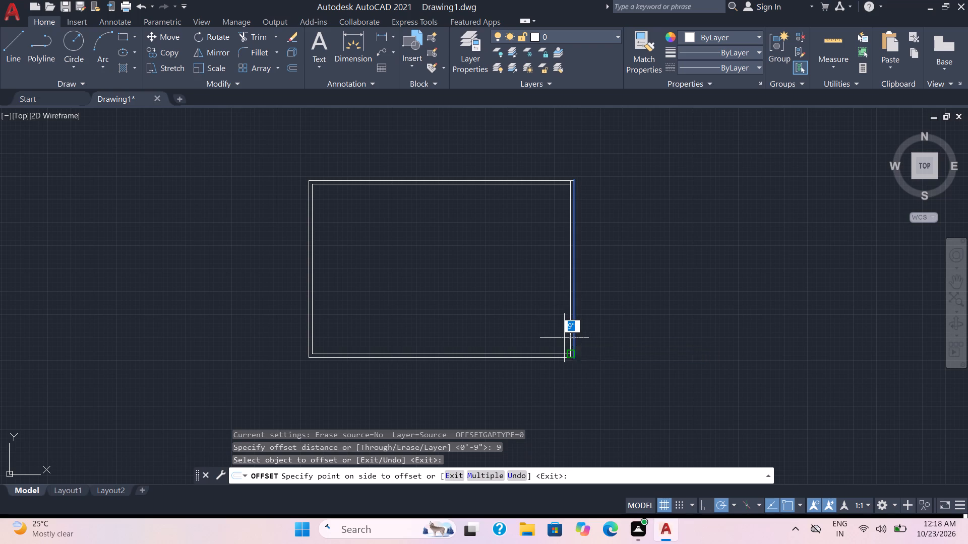
{"action": "type", "text": "30'"}
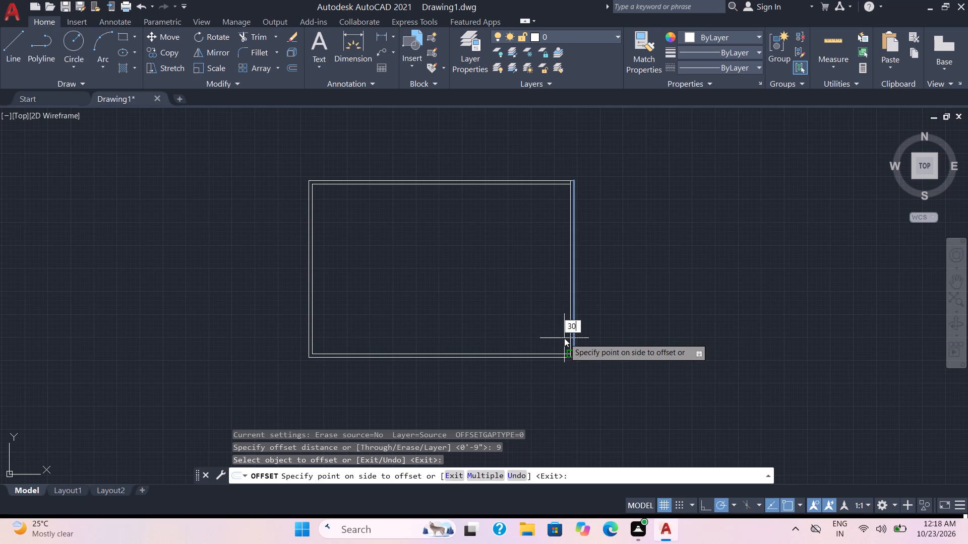
{"action": "key", "text": "Return"}
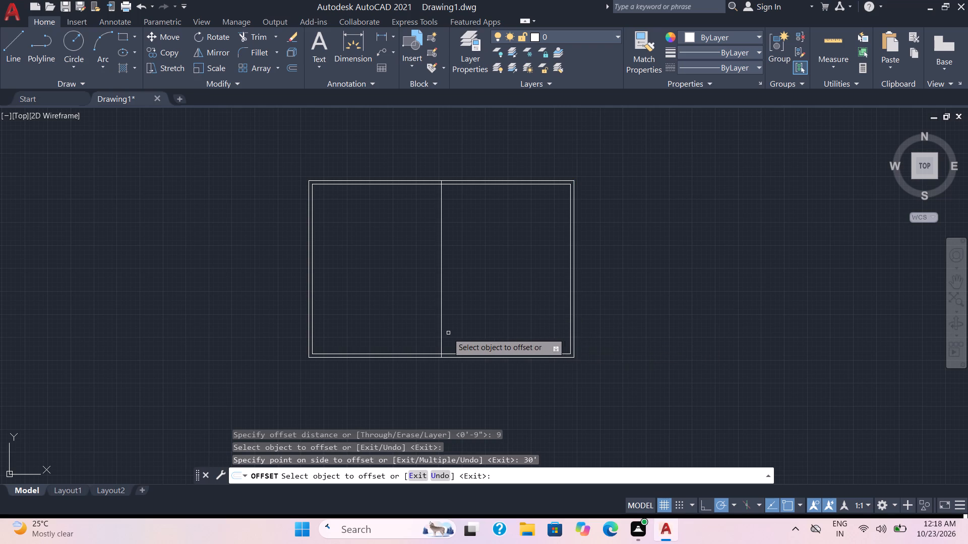
{"action": "left_click", "coordinate": [441, 334]}
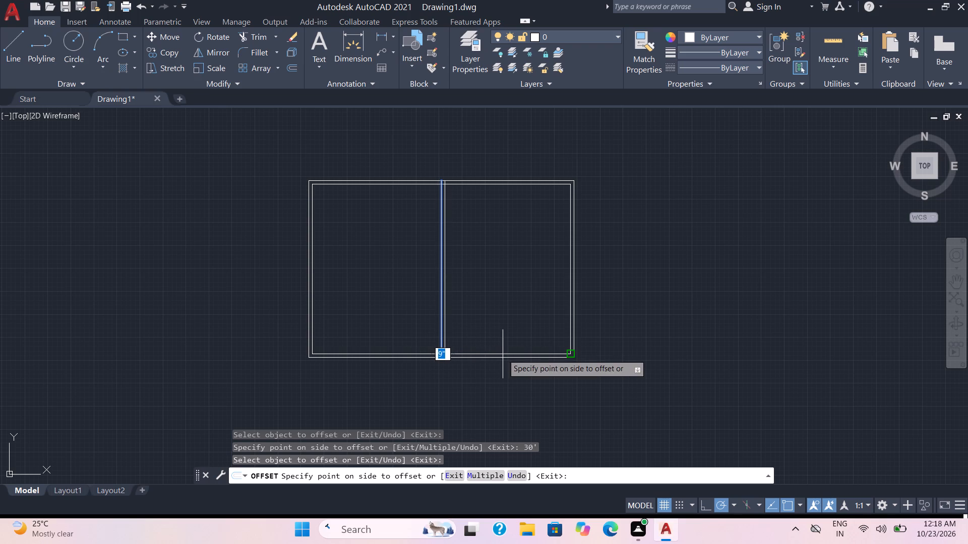
{"action": "left_click", "coordinate": [503, 334]}
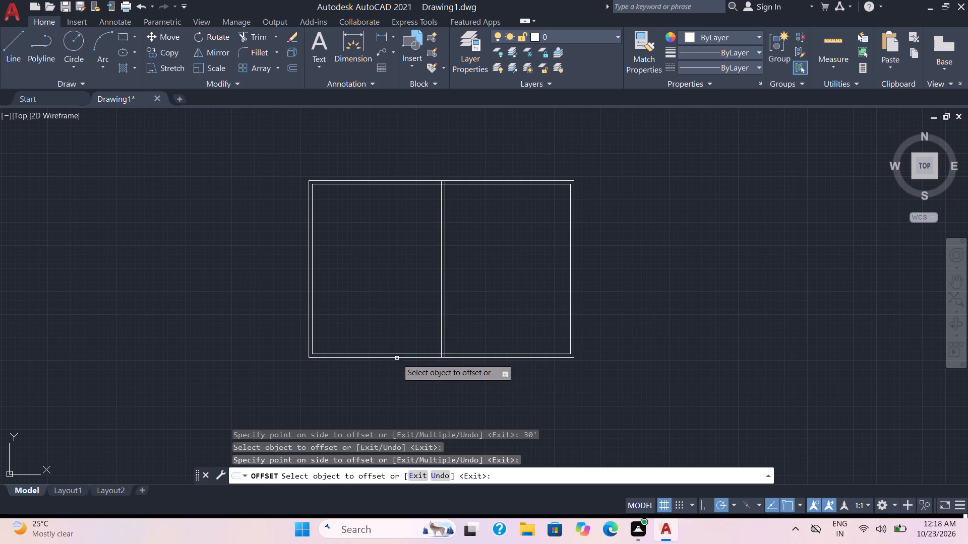
Offset the party wall's left line 6' to the left and its right line 6' to the right.
{"action": "left_click", "coordinate": [441, 338]}
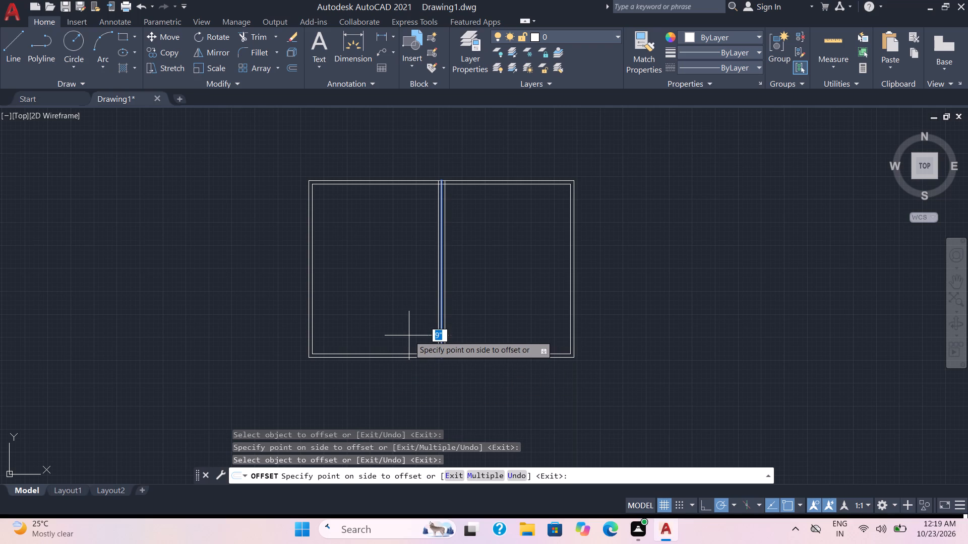
{"action": "type", "text": "6'"}
{"action": "key", "text": "Return"}
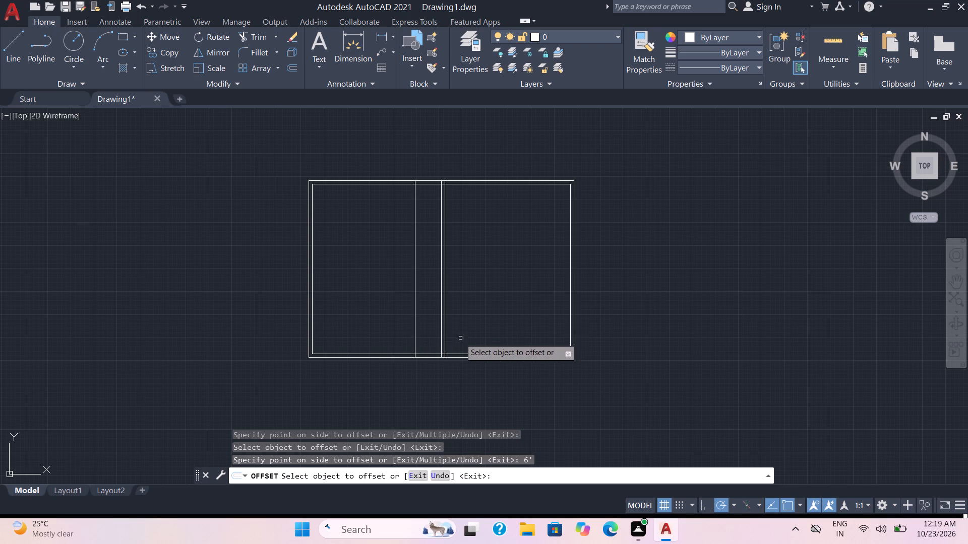
{"action": "left_click", "coordinate": [445, 343]}
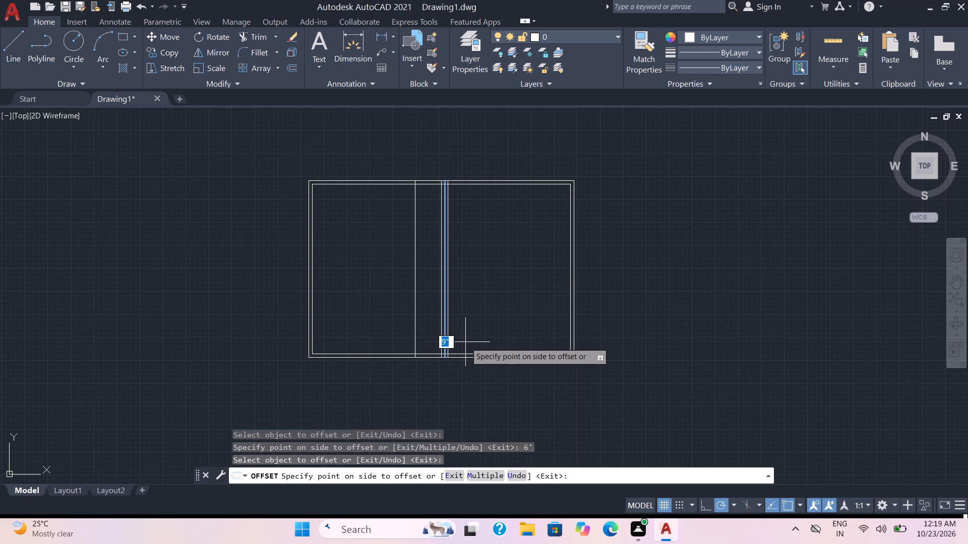
{"action": "type", "text": "6'"}
{"action": "key", "text": "Return"}
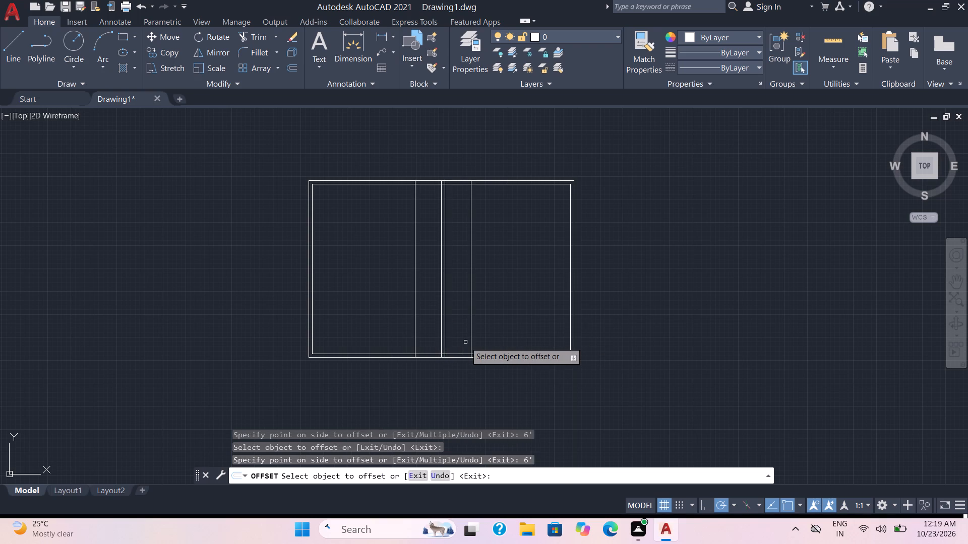
Offset the top wall's inner line 8' downward, and offset the new line 9" further down to form a horizontal wall.
{"action": "left_click", "coordinate": [481, 185]}
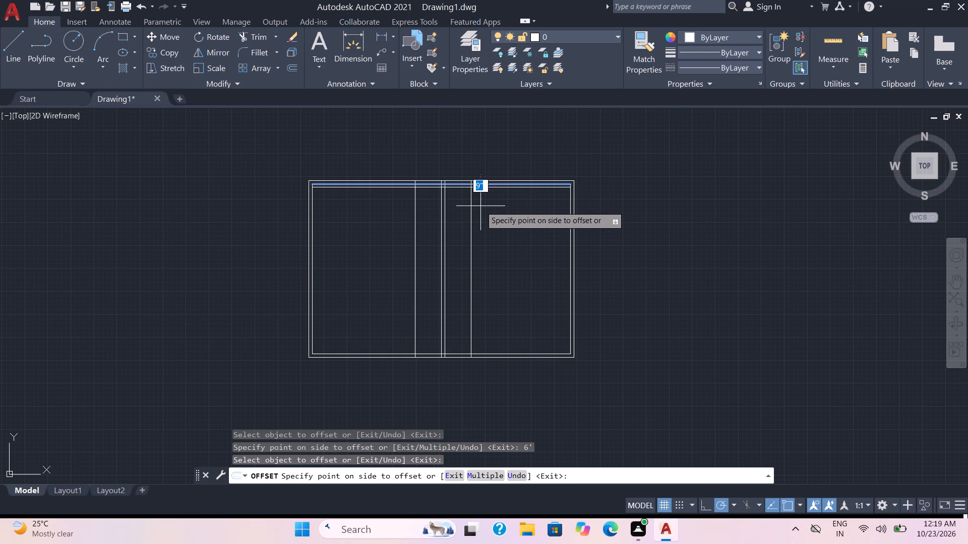
{"action": "type", "text": "8'"}
{"action": "key", "text": "Return"}
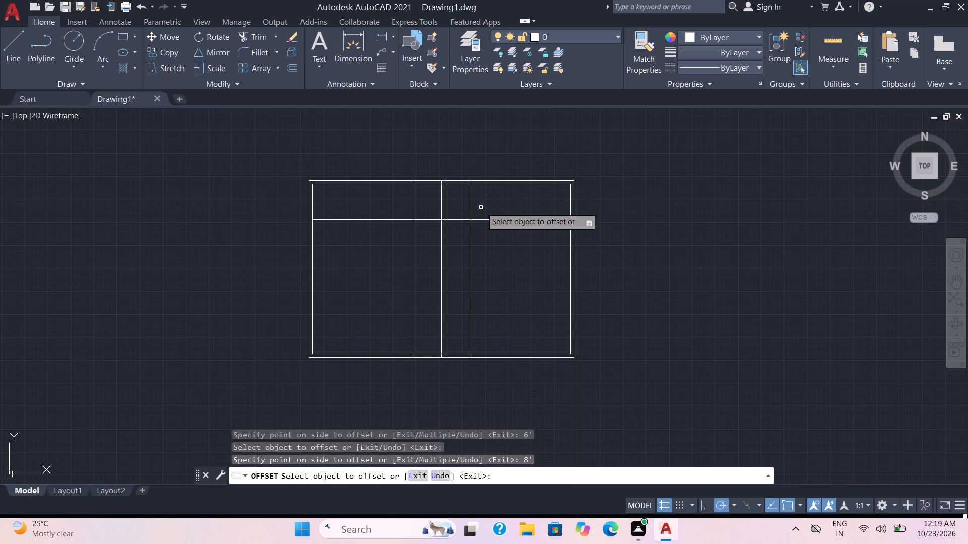
{"action": "left_click", "coordinate": [498, 220]}
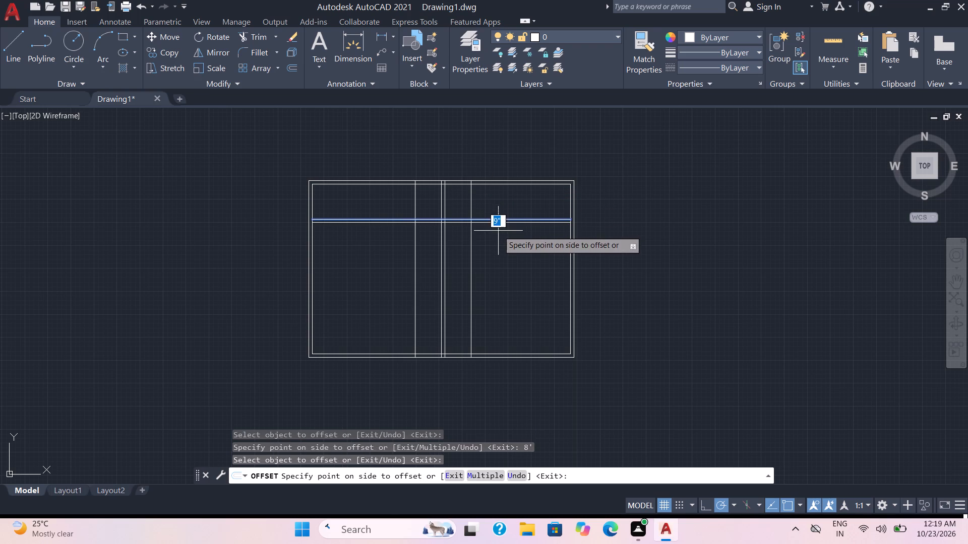
{"action": "left_click", "coordinate": [498, 231]}
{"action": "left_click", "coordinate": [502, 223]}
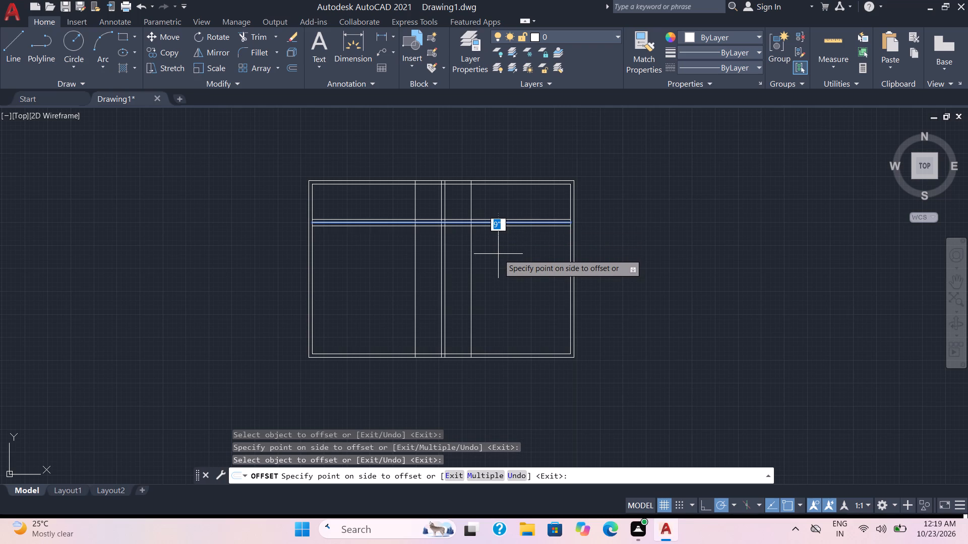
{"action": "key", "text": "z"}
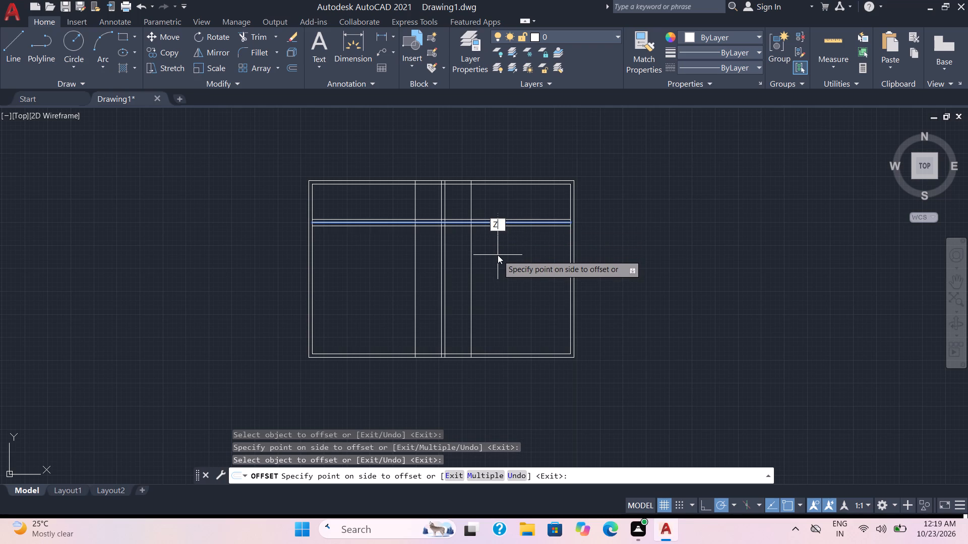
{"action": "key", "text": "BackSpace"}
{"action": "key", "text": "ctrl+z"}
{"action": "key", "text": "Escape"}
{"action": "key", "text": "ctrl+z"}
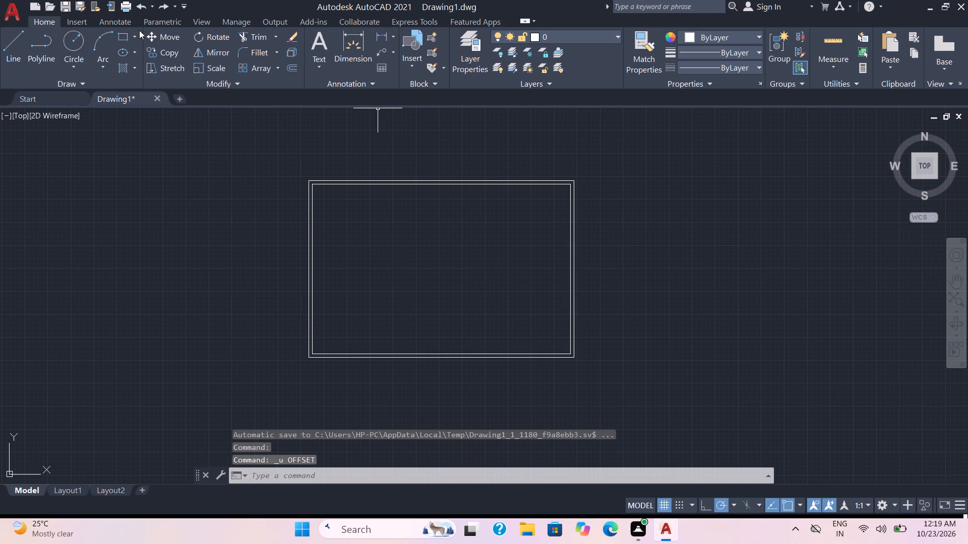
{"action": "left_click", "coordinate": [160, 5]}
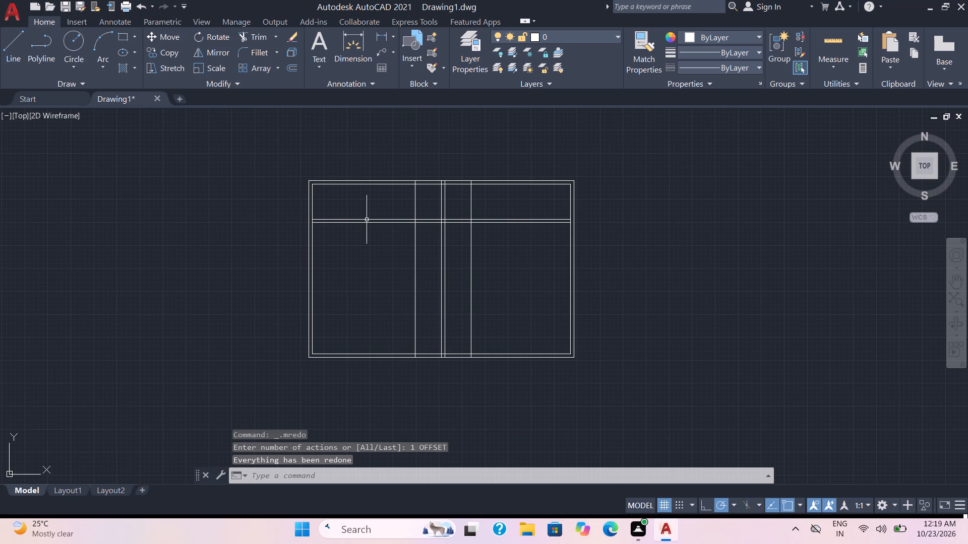
Offset the bottom wall's inner line 12' upward, and offset the new line 9" further up to form a lower horizontal wall.
{"action": "key", "text": "o"}
{"action": "key", "text": "Return"}
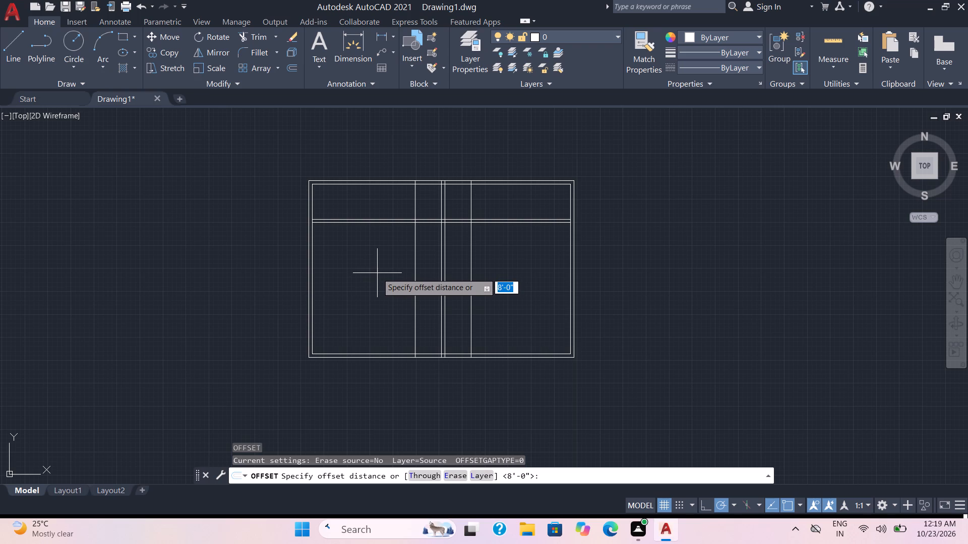
{"action": "type", "text": "12'"}
{"action": "key", "text": "Return"}
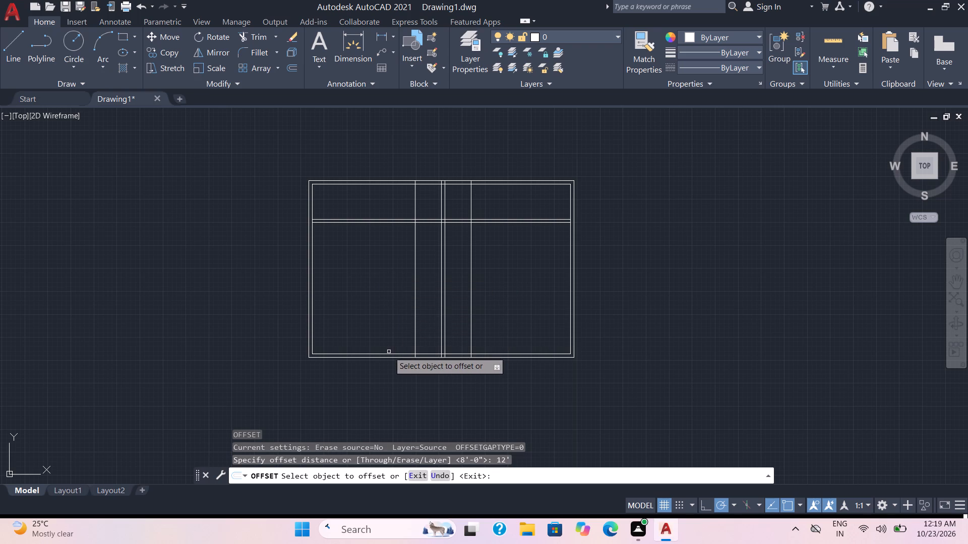
{"action": "left_click", "coordinate": [389, 353]}
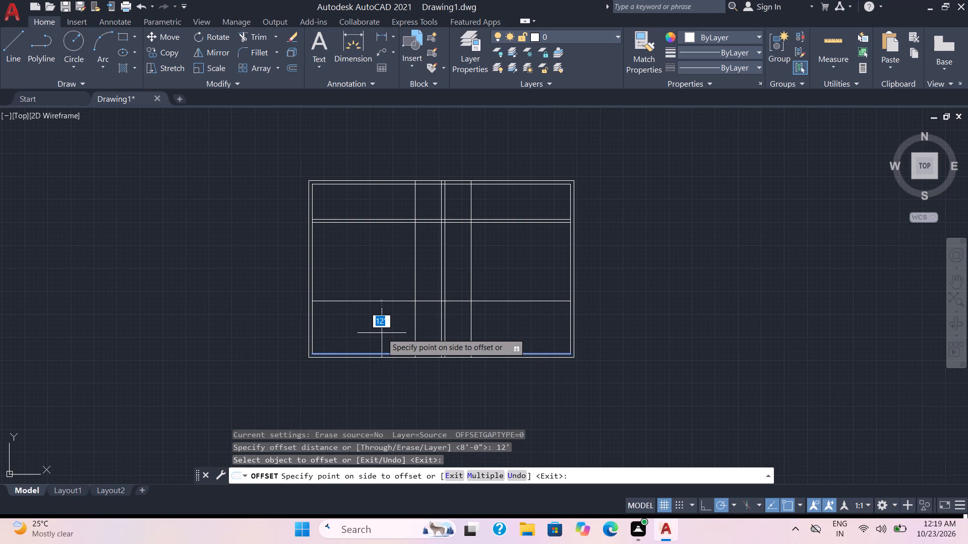
{"action": "left_click", "coordinate": [382, 332]}
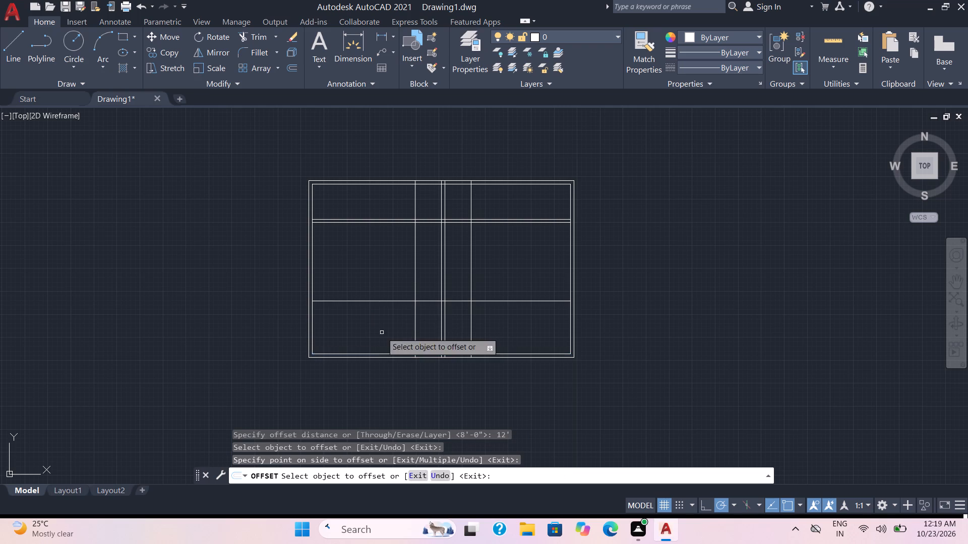
{"action": "left_click", "coordinate": [395, 302]}
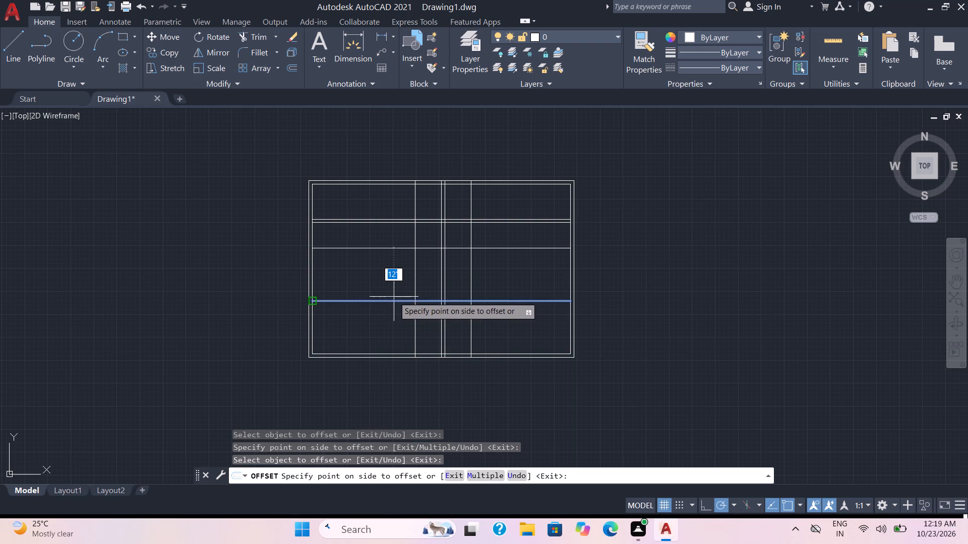
{"action": "key", "text": "9"}
{"action": "key", "text": "Return"}
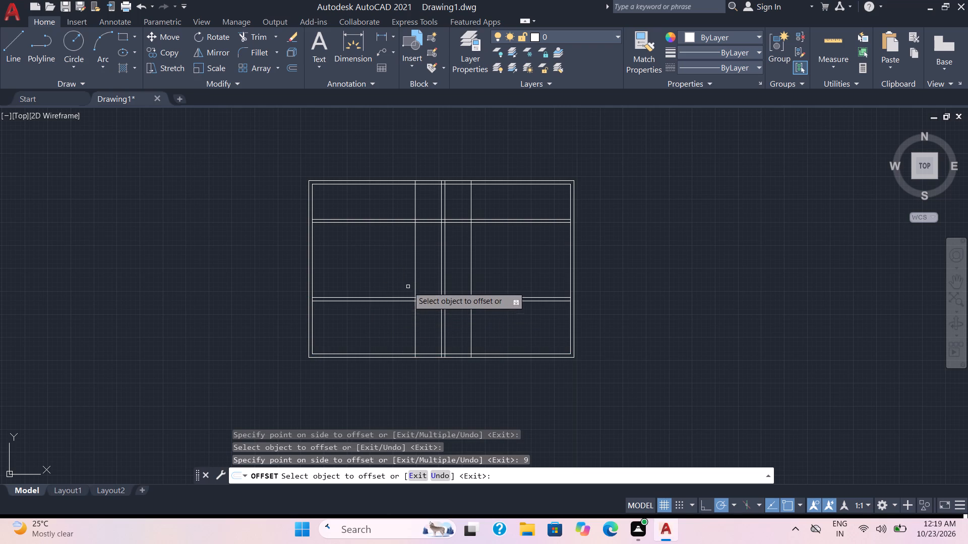
Offset the party wall's left line 9' to the left and its right line 9' to the right.
{"action": "left_click", "coordinate": [441, 276]}
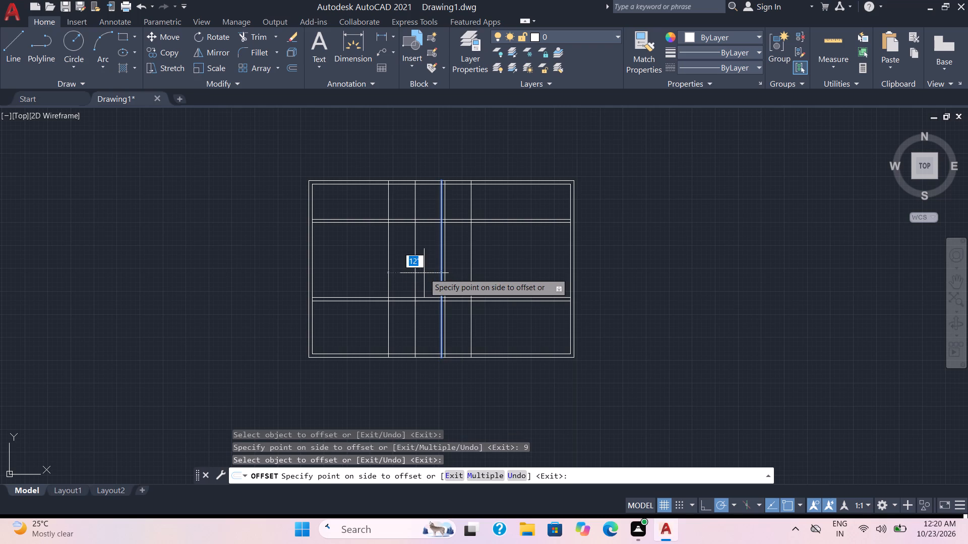
{"action": "type", "text": "9'"}
{"action": "key", "text": "Return"}
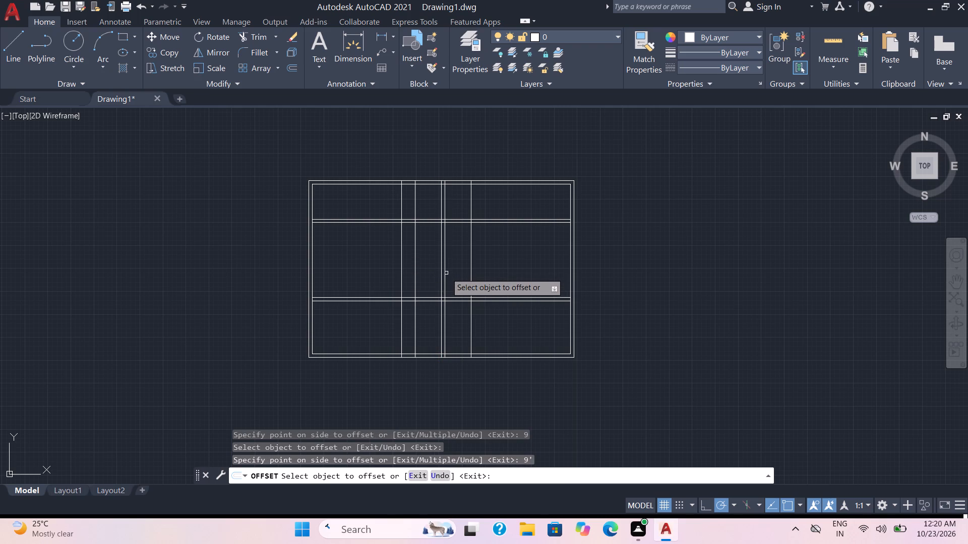
{"action": "left_click", "coordinate": [444, 278]}
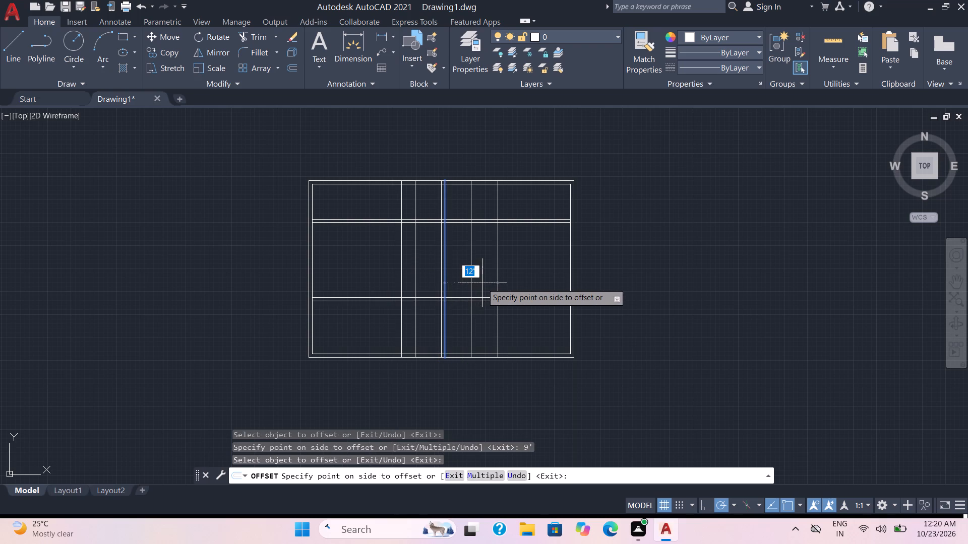
{"action": "type", "text": "9'"}
{"action": "key", "text": "Return"}
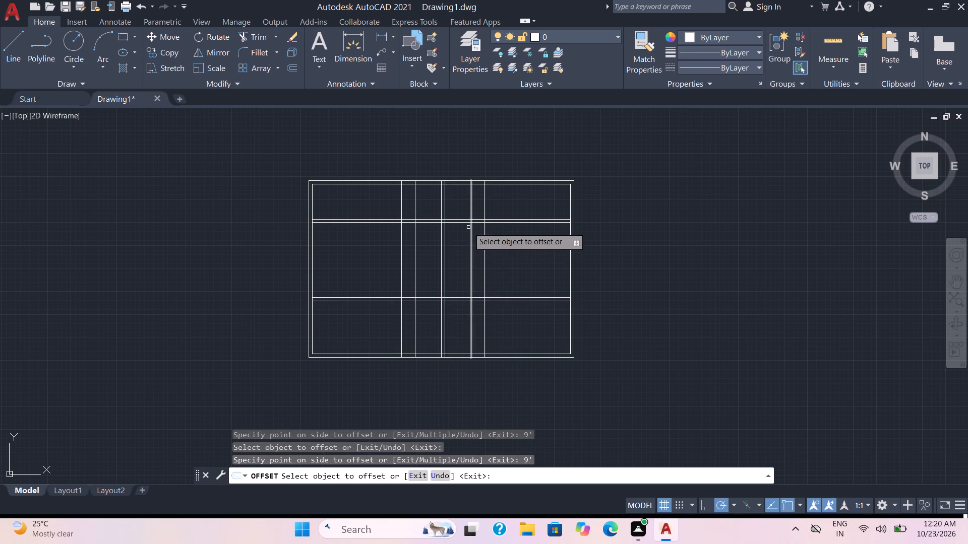
Offset the party wall's right line 8' to the right and its left line 8' to the left.
{"action": "left_click", "coordinate": [445, 207]}
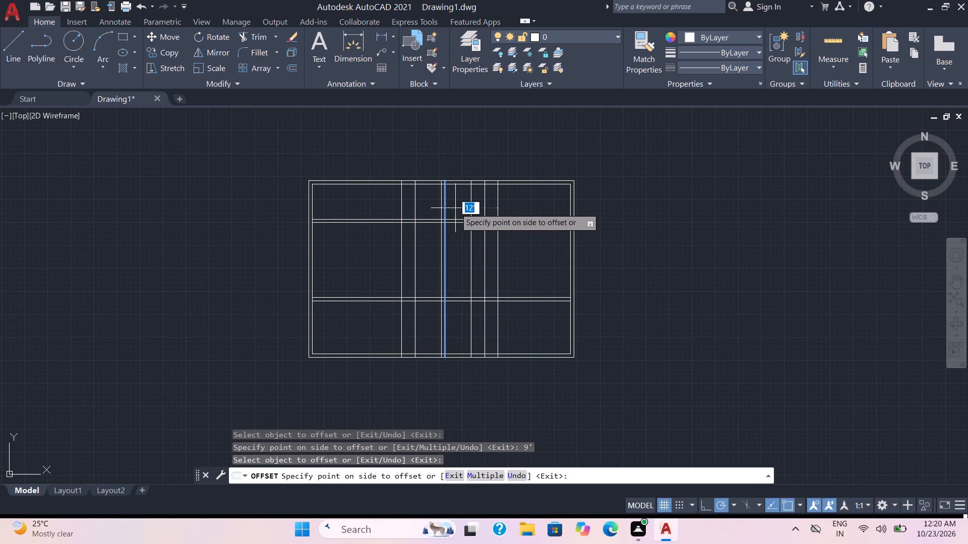
{"action": "type", "text": "8'"}
{"action": "key", "text": "Return"}
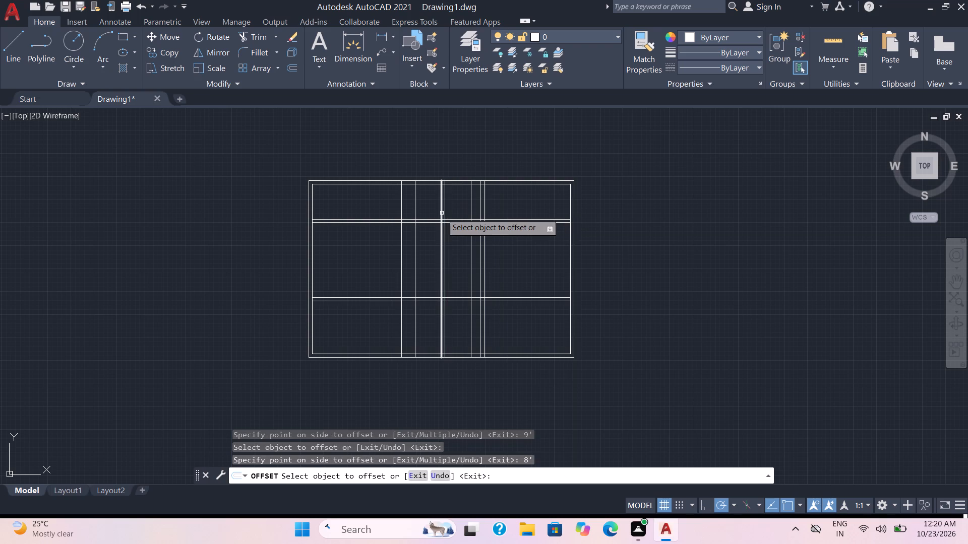
{"action": "left_click", "coordinate": [442, 214]}
{"action": "type", "text": "8'"}
{"action": "key", "text": "Return"}
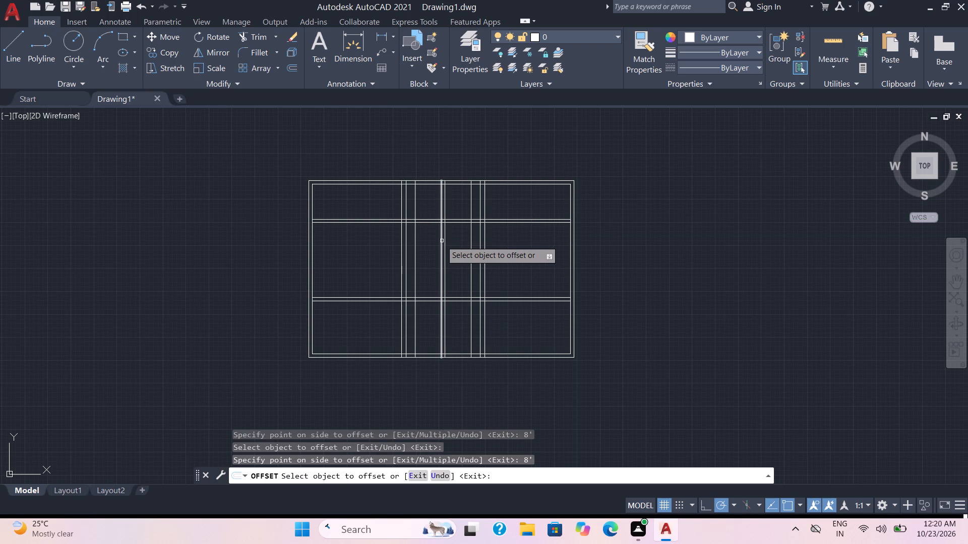
Trim away the 8' and 9' offset lines below the lower horizontal wall on both sides of the party wall.
{"action": "left_click", "coordinate": [253, 36]}
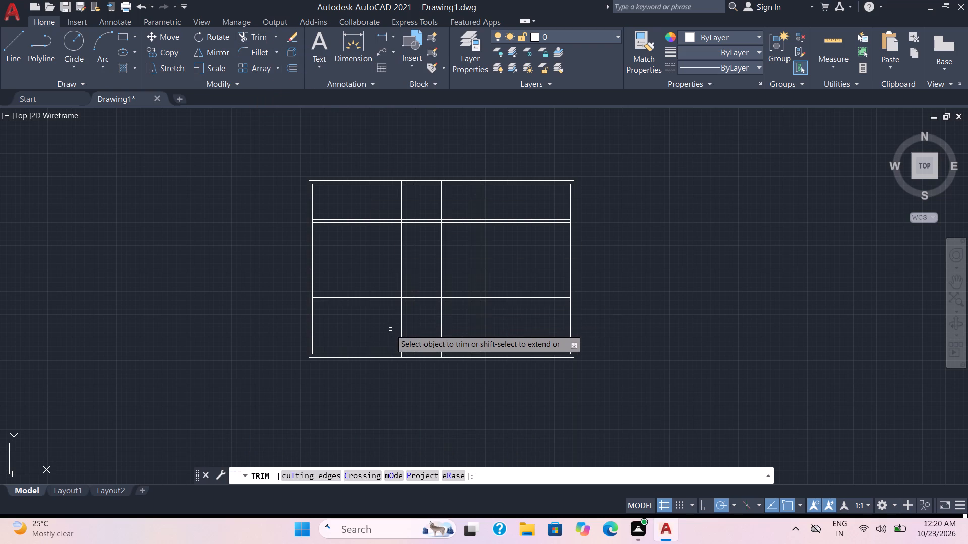
{"action": "left_click", "coordinate": [390, 329]}
{"action": "left_click", "coordinate": [409, 329]}
{"action": "left_click", "coordinate": [478, 332]}
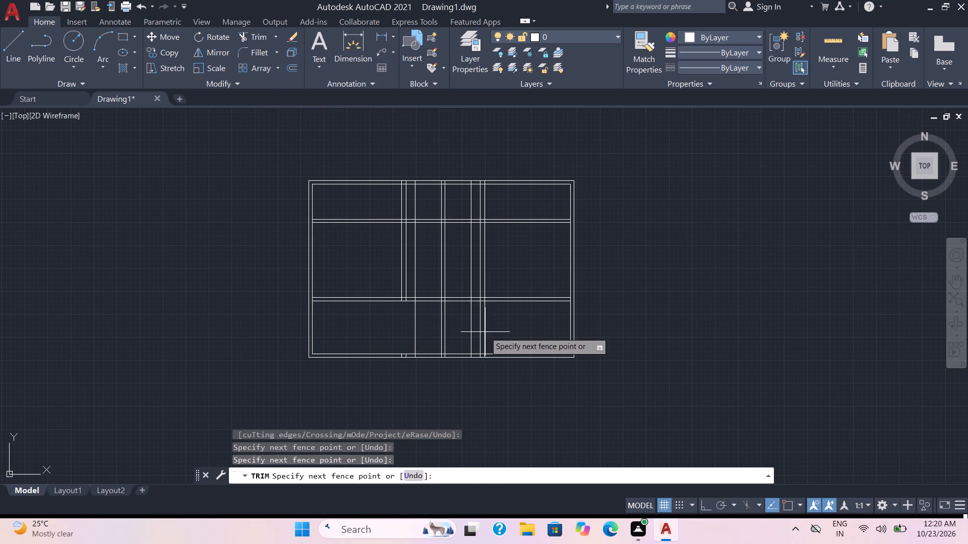
{"action": "left_click", "coordinate": [488, 332]}
On both sides, trim the 6' lines from the middle and top bands, the 9' lines from the top, and the 8' lines from the middle.
{"action": "left_click", "coordinate": [472, 285]}
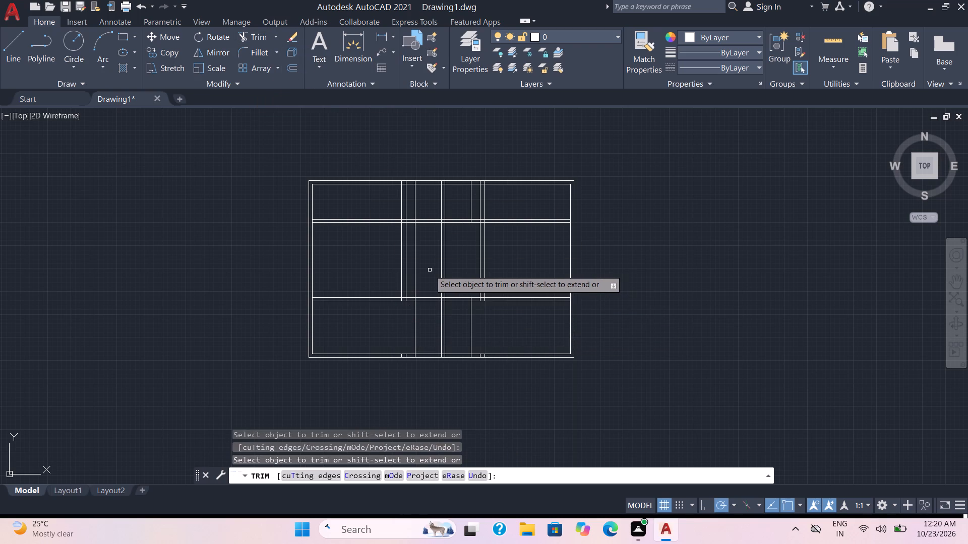
{"action": "left_click", "coordinate": [416, 274]}
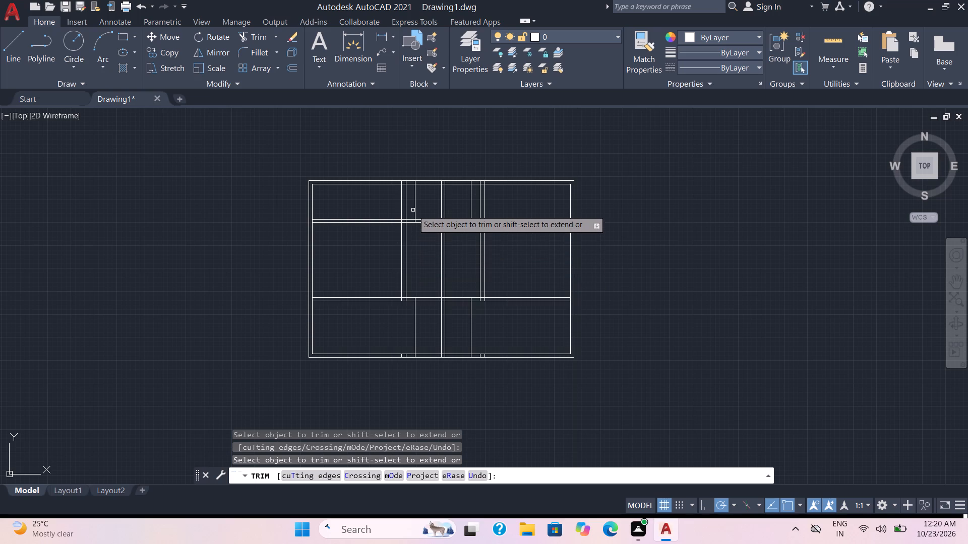
{"action": "left_click", "coordinate": [414, 208]}
{"action": "left_click", "coordinate": [401, 210]}
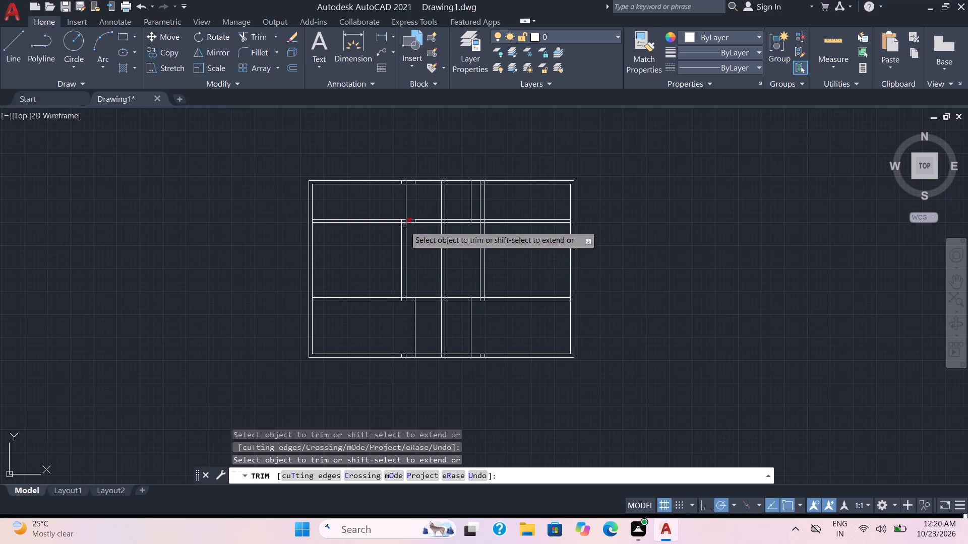
{"action": "left_click", "coordinate": [406, 241]}
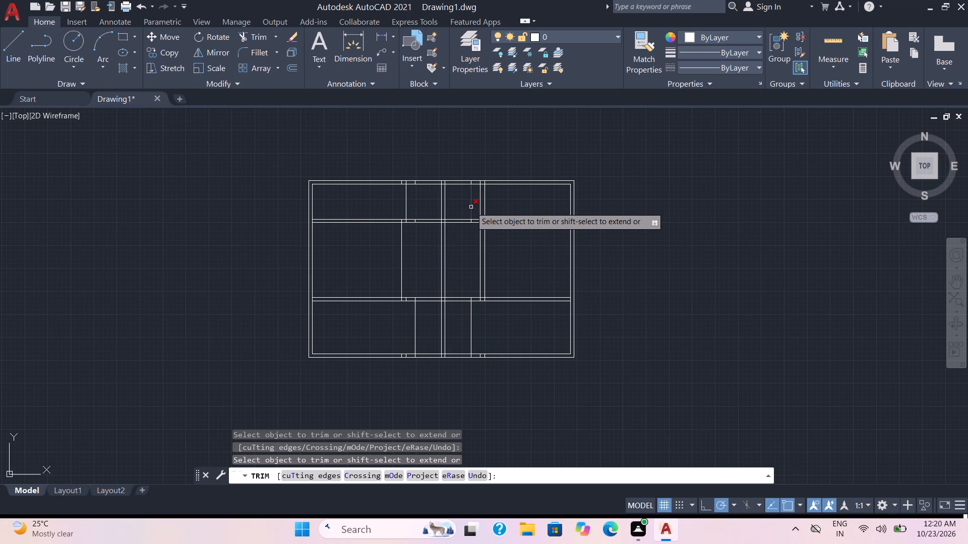
{"action": "left_click", "coordinate": [472, 207]}
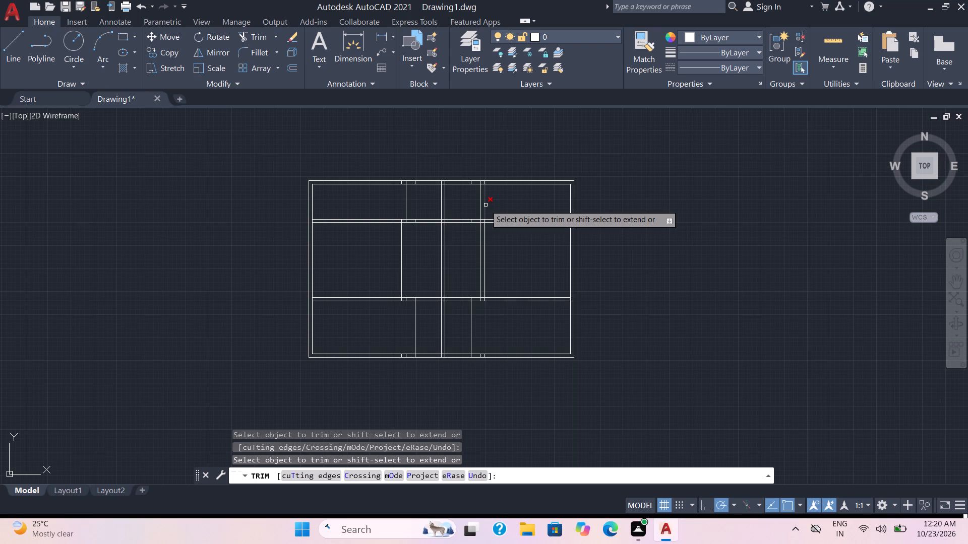
{"action": "left_click", "coordinate": [486, 205]}
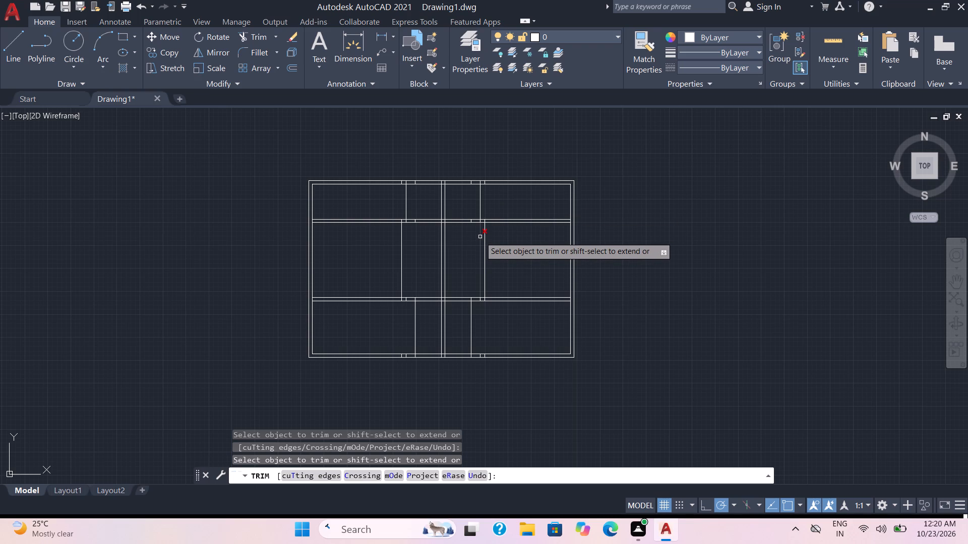
{"action": "left_click", "coordinate": [480, 237]}
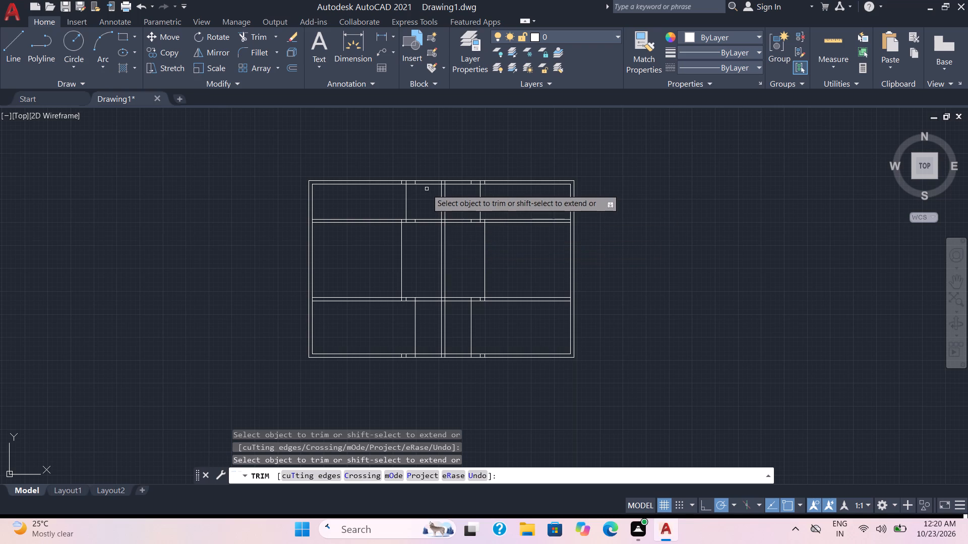
{"action": "key", "text": "Escape"}
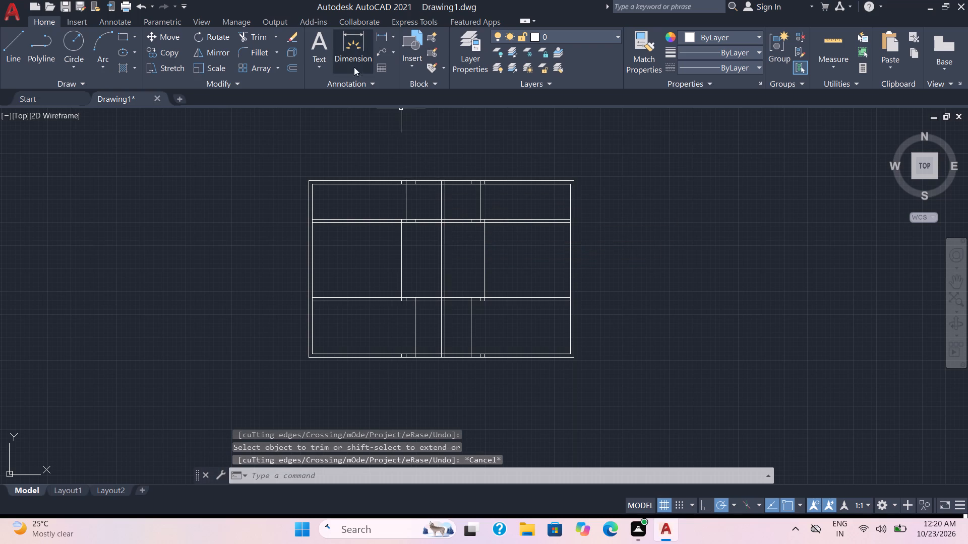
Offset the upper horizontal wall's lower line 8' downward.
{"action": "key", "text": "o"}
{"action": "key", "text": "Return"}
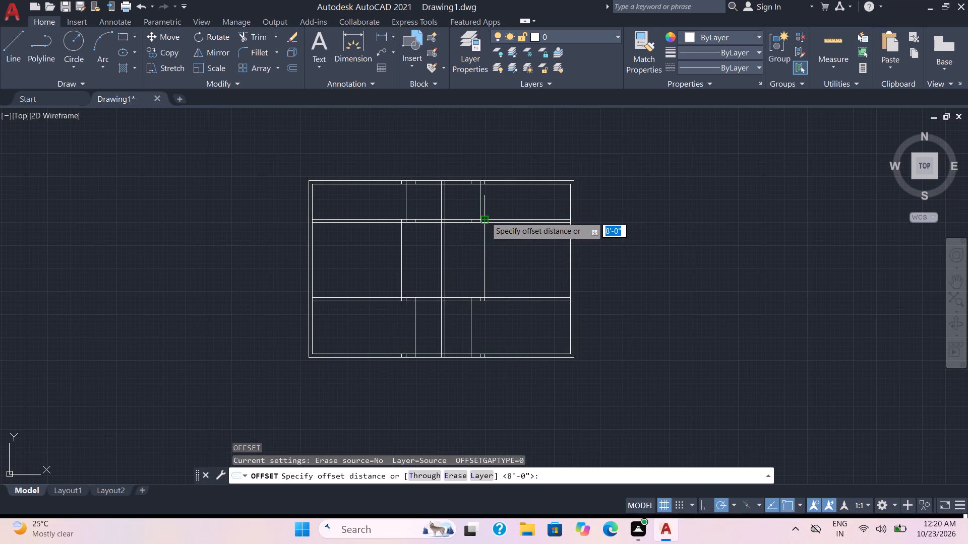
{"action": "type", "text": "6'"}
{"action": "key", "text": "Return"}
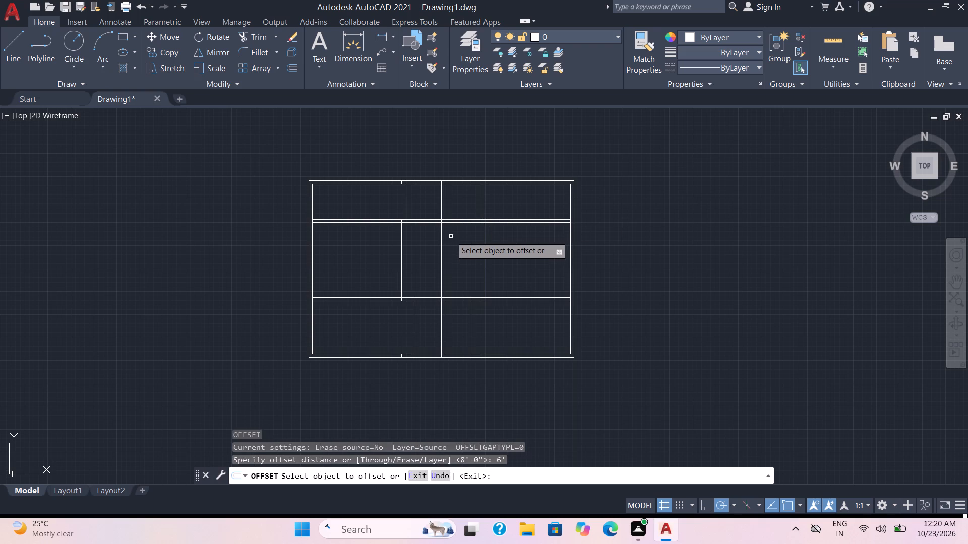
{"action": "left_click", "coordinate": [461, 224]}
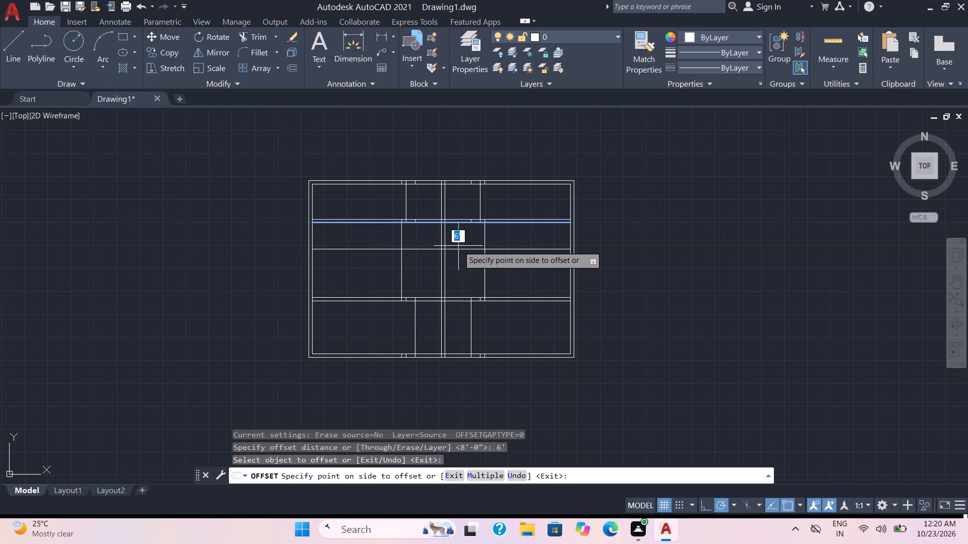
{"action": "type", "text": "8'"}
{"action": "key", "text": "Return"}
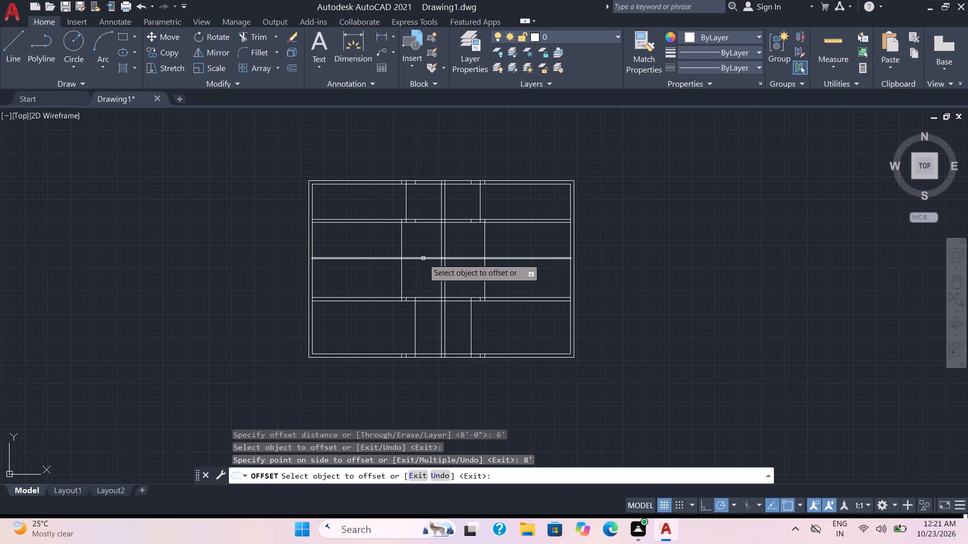
Offset the upper horizontal wall's lower line 7' downward, and offset the new line 9" back up to form a wall.
{"action": "left_click", "coordinate": [432, 222]}
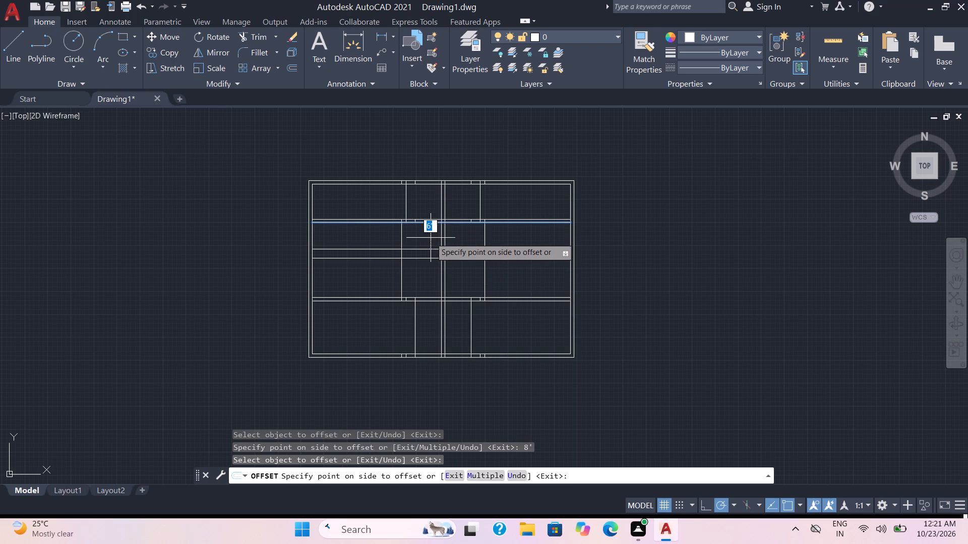
{"action": "type", "text": "7'"}
{"action": "key", "text": "Return"}
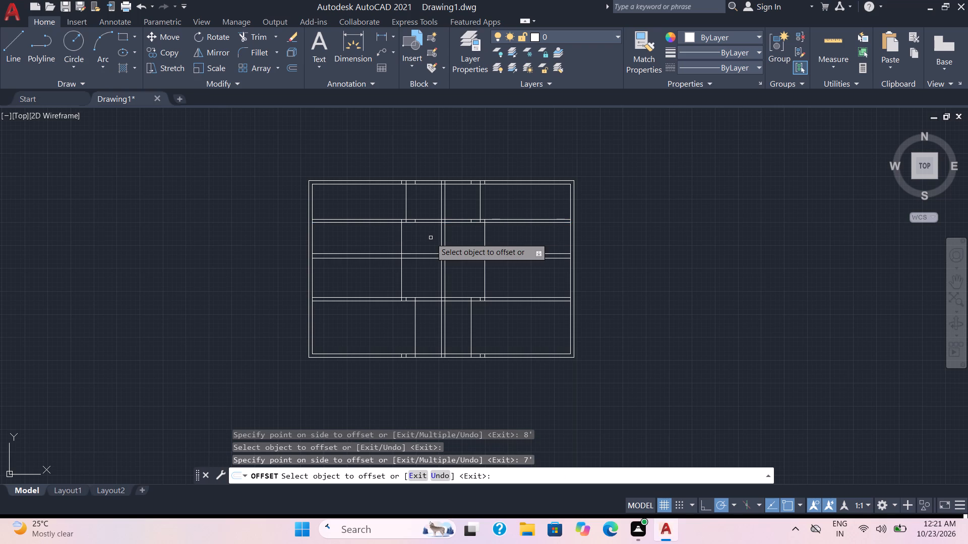
{"action": "left_click", "coordinate": [427, 253]}
{"action": "key", "text": "9"}
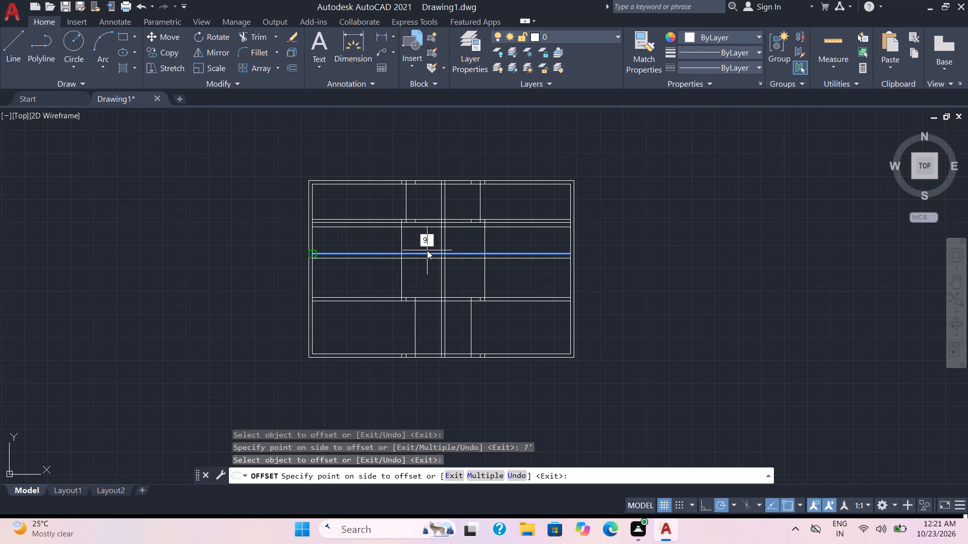
{"action": "key", "text": "Return"}
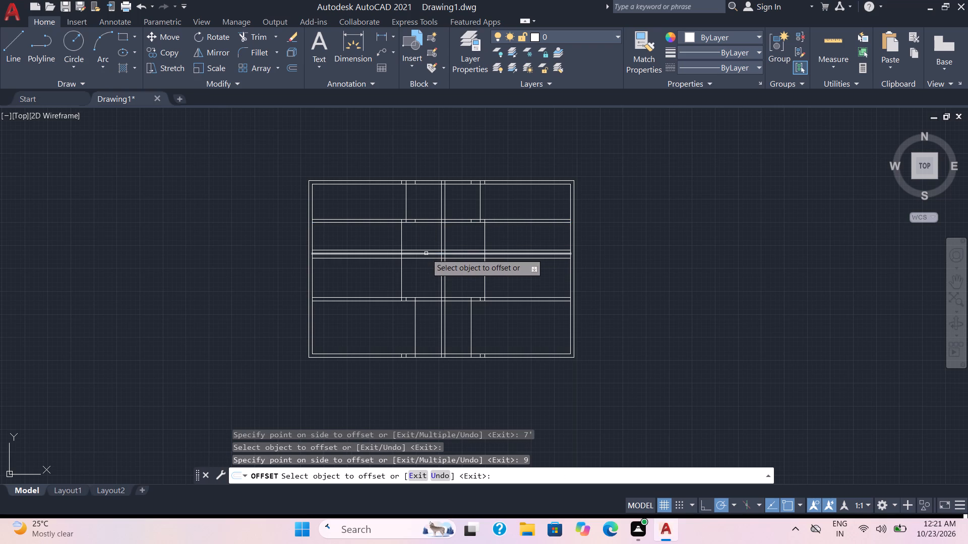
{"action": "key", "text": "Escape"}
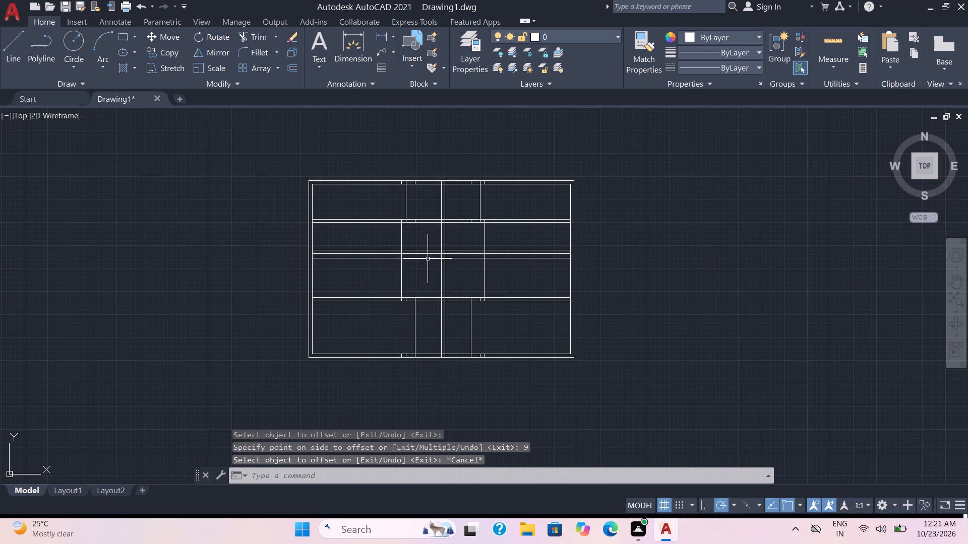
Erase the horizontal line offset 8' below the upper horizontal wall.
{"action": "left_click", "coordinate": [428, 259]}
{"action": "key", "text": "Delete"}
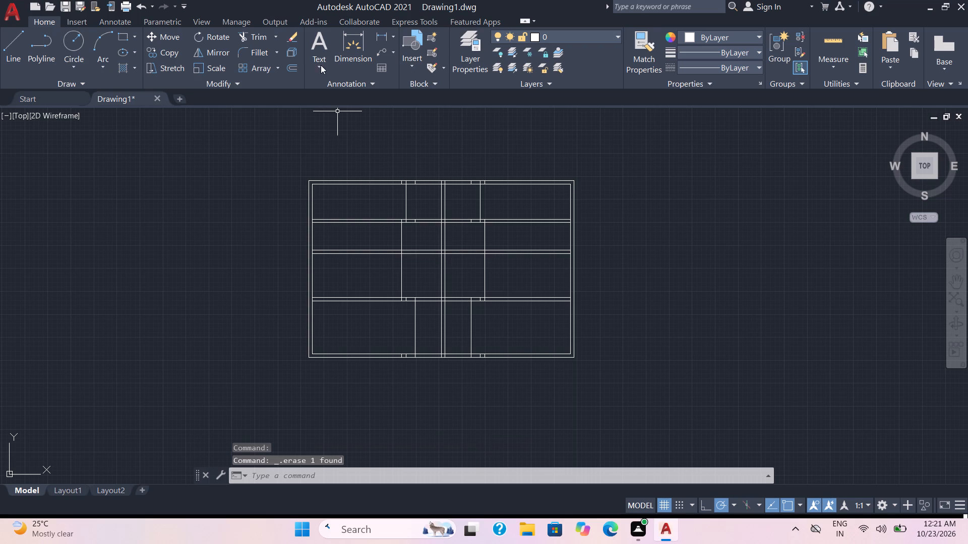
Trim the new middle wall's outer ends and the vertical lines above it on both sides, leaving an enclosure around the party wall.
{"action": "left_click", "coordinate": [249, 33]}
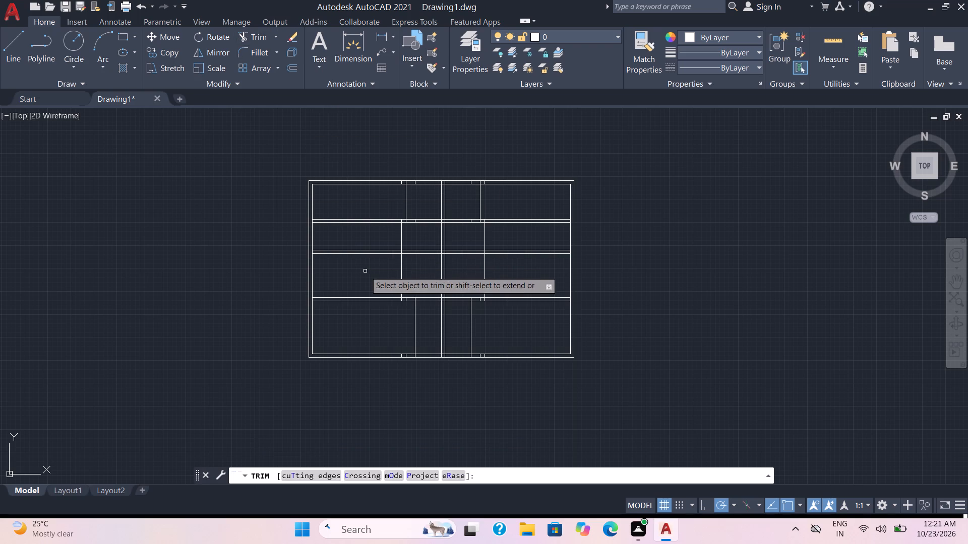
{"action": "left_click", "coordinate": [365, 271]}
{"action": "left_click_drag", "start_coordinate": [381, 236], "coordinate": [401, 233]}
{"action": "left_click", "coordinate": [401, 233]}
{"action": "left_click_drag", "start_coordinate": [501, 276], "coordinate": [502, 276]}
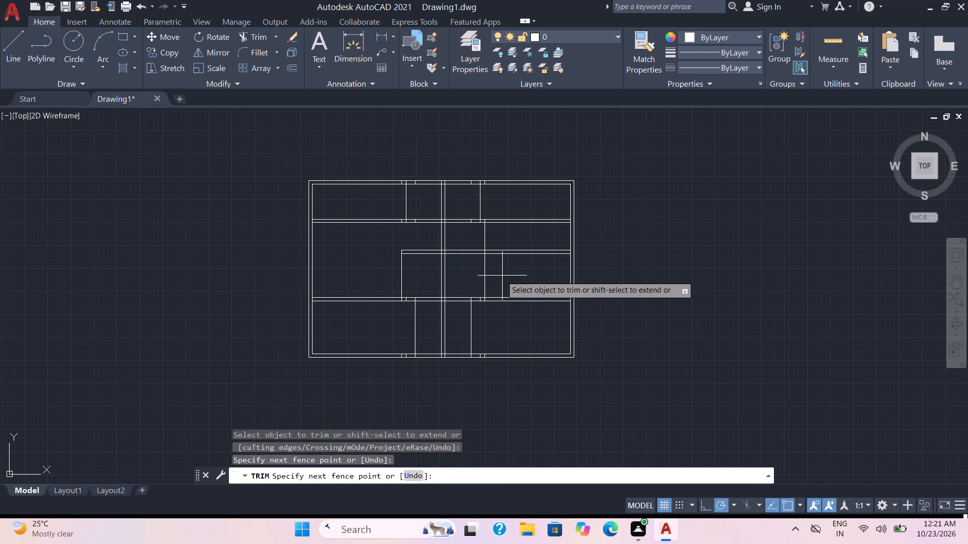
{"action": "left_click_drag", "start_coordinate": [502, 276], "coordinate": [477, 238]}
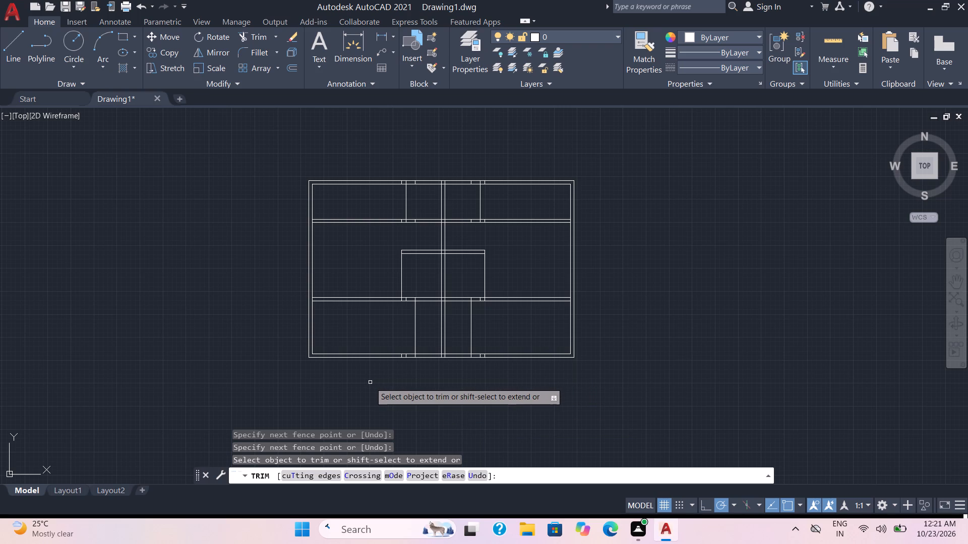
{"action": "scroll", "coordinate": [370, 382], "scroll_direction": "up", "scroll_amount": 1}
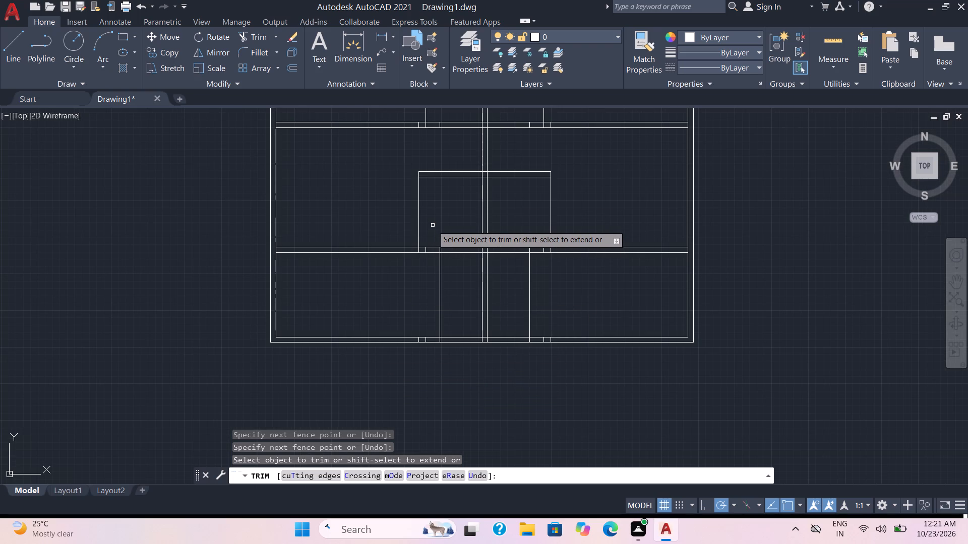
{"action": "key", "text": "Escape"}
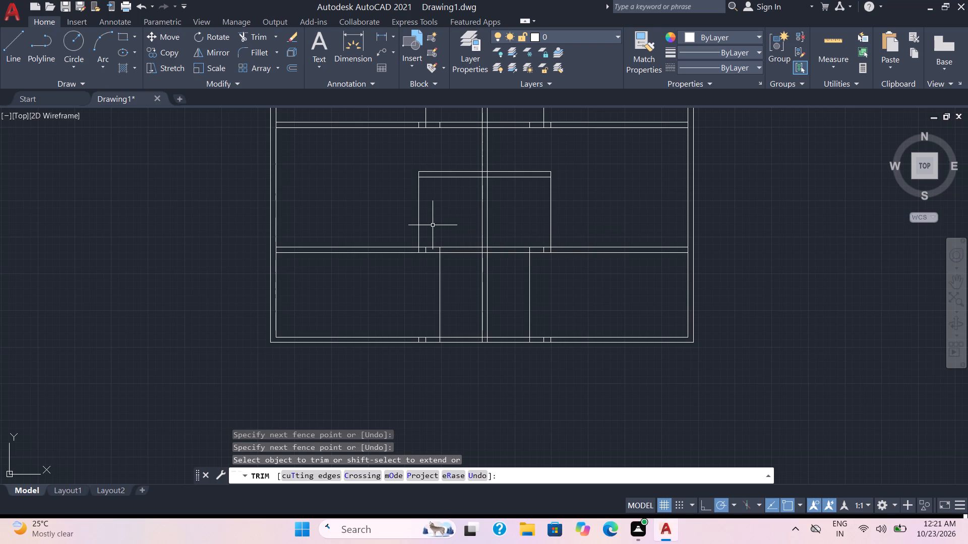
Offset the left and right side lines of the middle enclosure 9" outward.
{"action": "key", "text": "o"}
{"action": "key", "text": "Return"}
{"action": "key", "text": "9"}
{"action": "key", "text": "Return"}
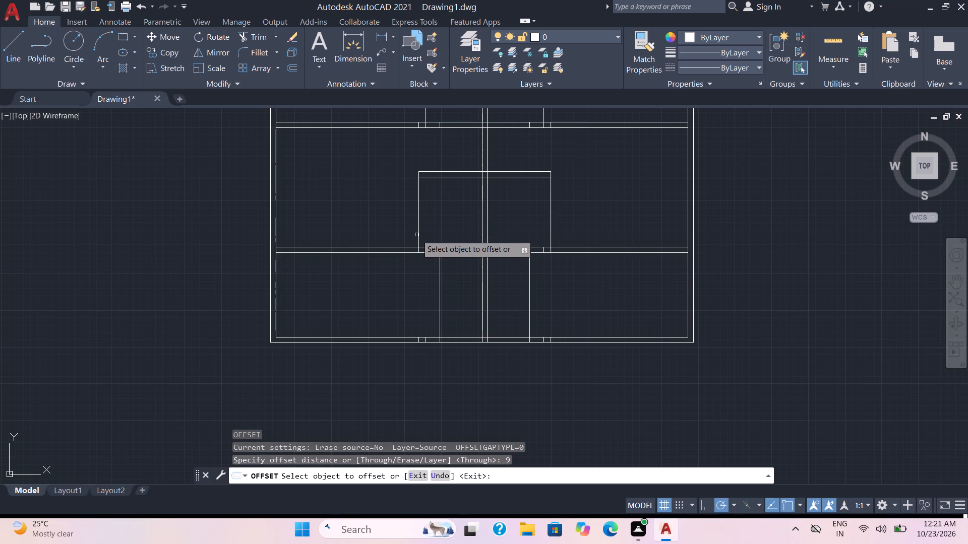
{"action": "left_click", "coordinate": [419, 232]}
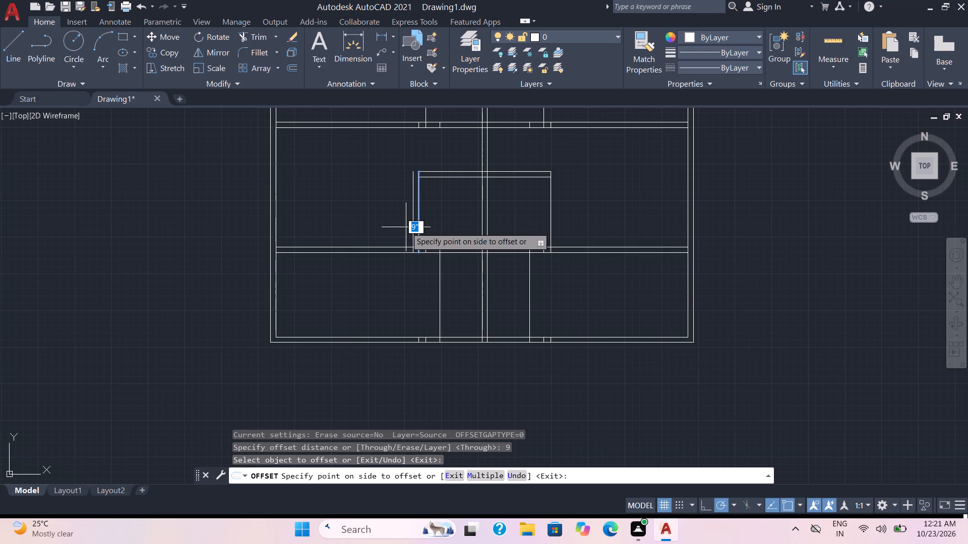
{"action": "left_click", "coordinate": [406, 227]}
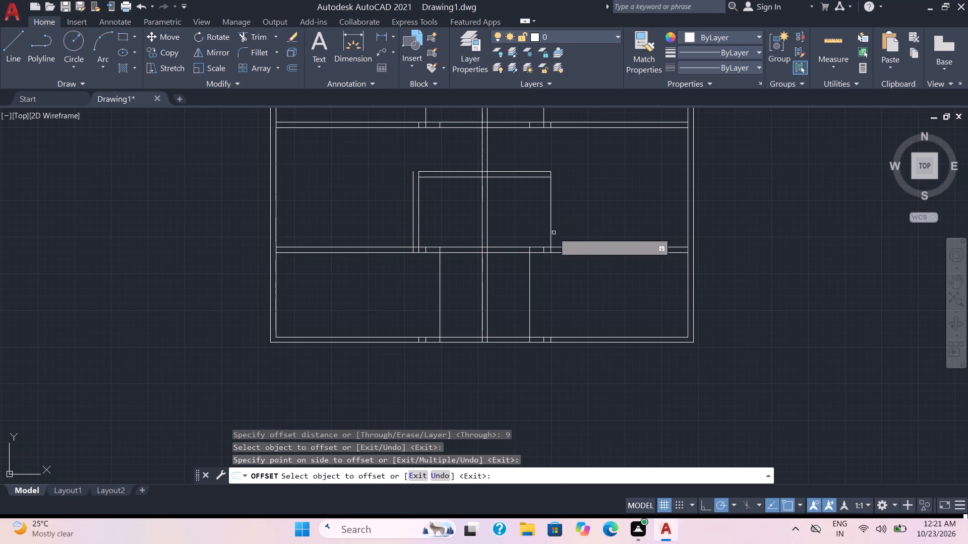
{"action": "left_click", "coordinate": [552, 234]}
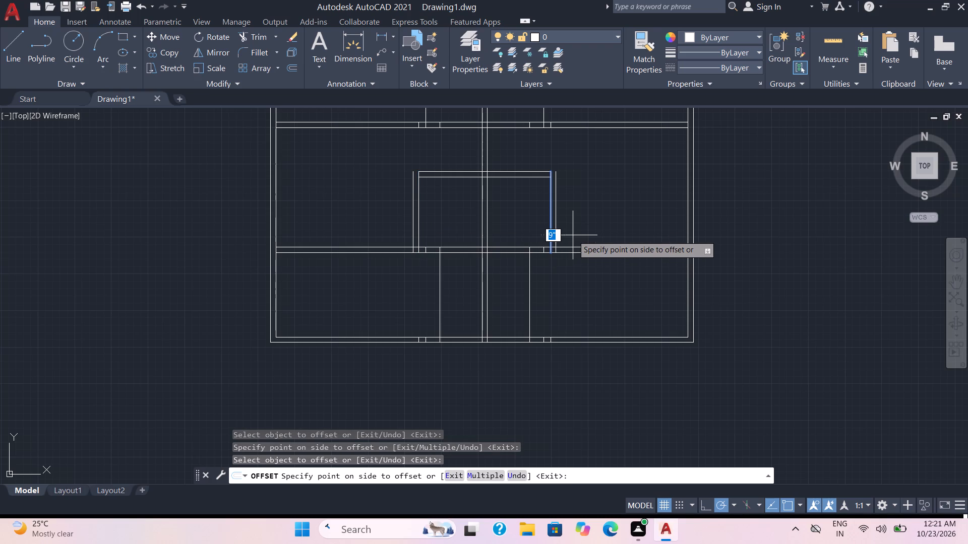
{"action": "left_click", "coordinate": [573, 235]}
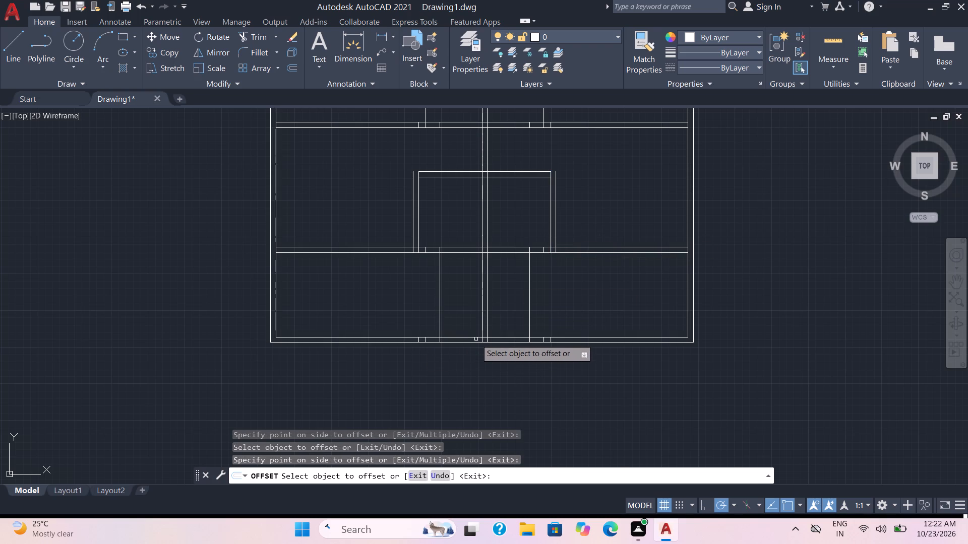
Extend both horizontal lines of the enclosure's upper wall to the new outer side lines at each end.
{"action": "left_click", "coordinate": [256, 33]}
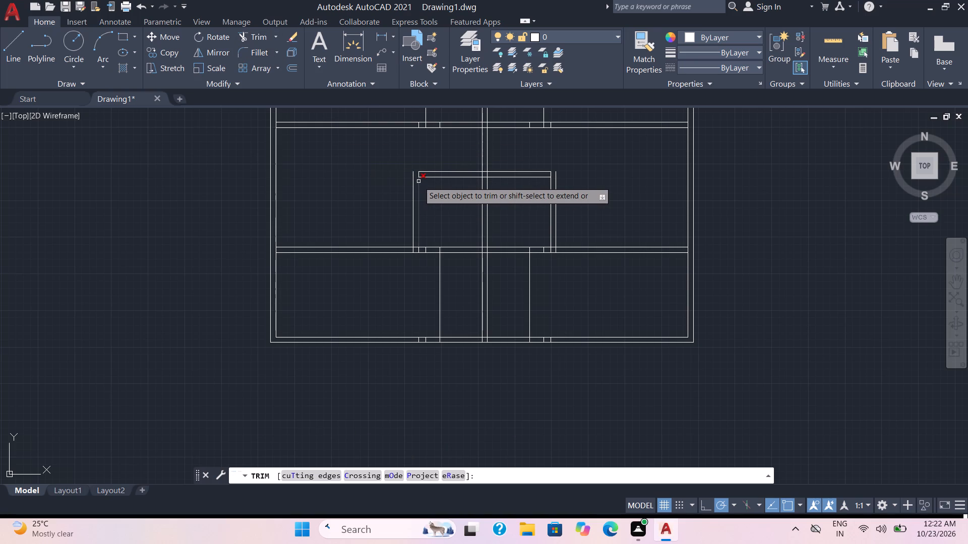
{"action": "left_click", "coordinate": [432, 177], "text": "shift"}
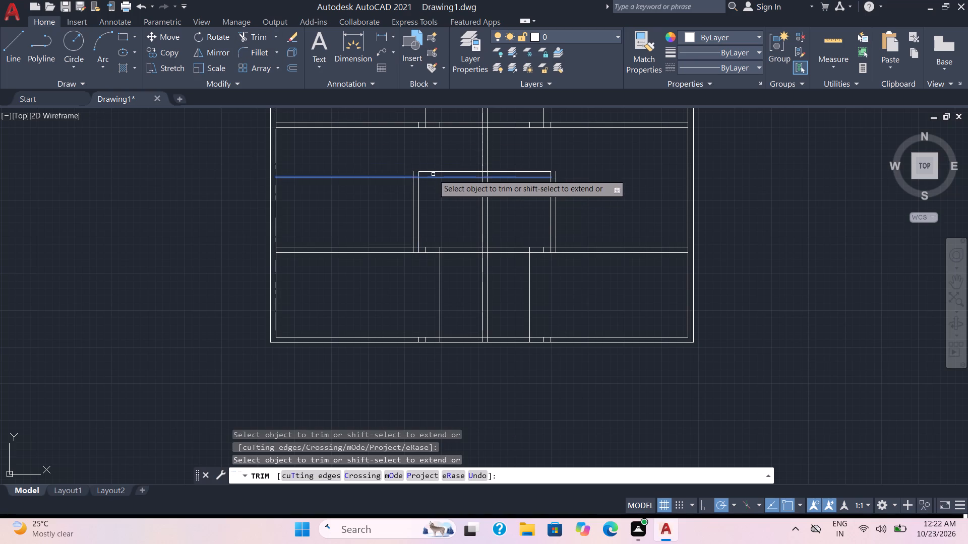
{"action": "left_click", "coordinate": [435, 171], "text": "shift"}
{"action": "left_click", "coordinate": [519, 177], "text": "shift"}
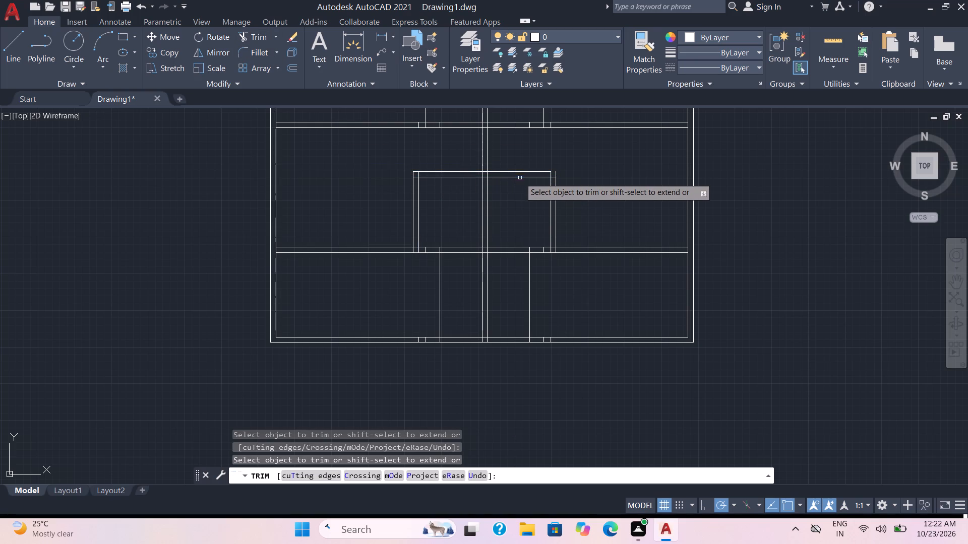
{"action": "left_click", "coordinate": [523, 172], "text": "shift"}
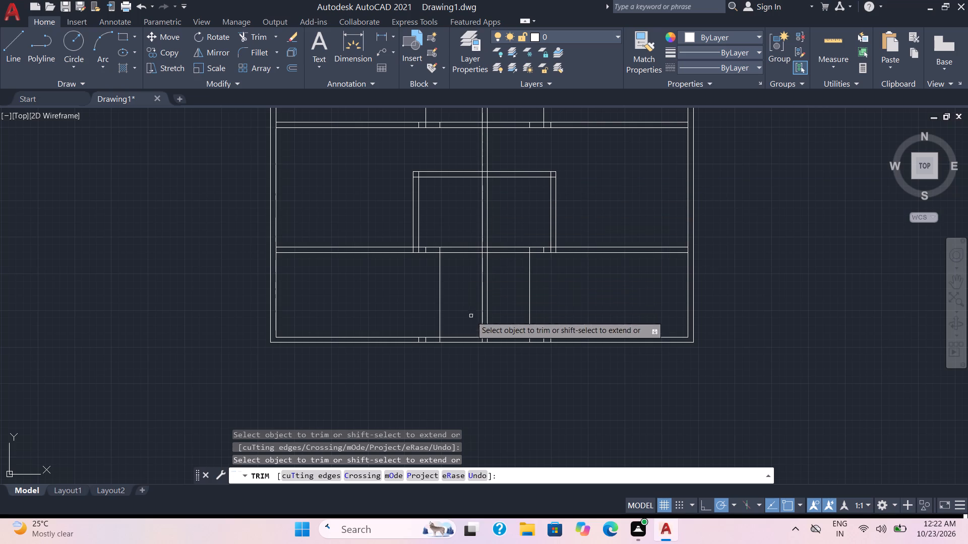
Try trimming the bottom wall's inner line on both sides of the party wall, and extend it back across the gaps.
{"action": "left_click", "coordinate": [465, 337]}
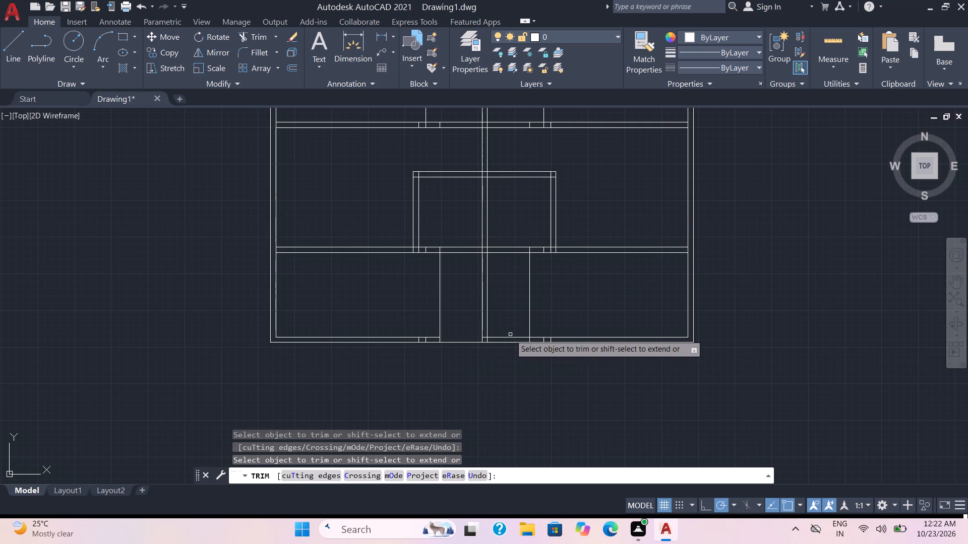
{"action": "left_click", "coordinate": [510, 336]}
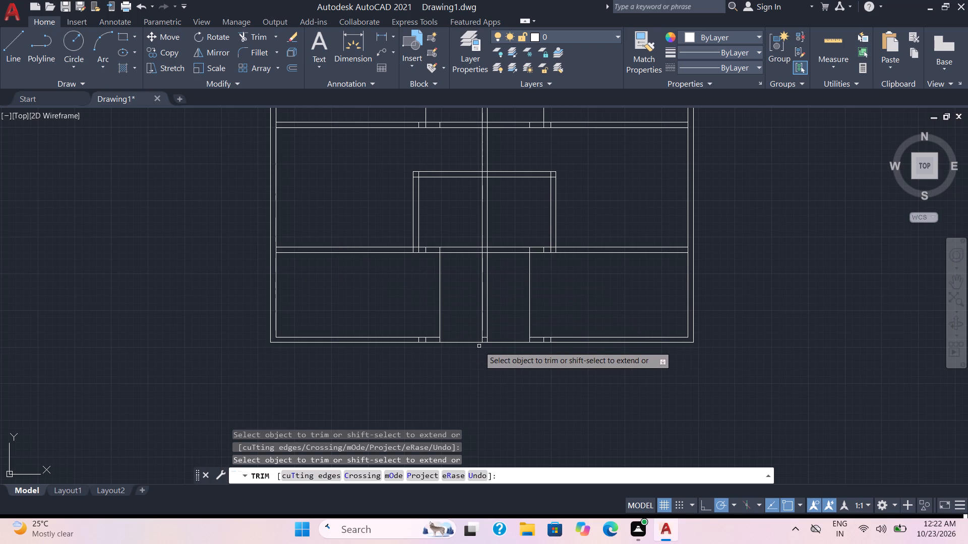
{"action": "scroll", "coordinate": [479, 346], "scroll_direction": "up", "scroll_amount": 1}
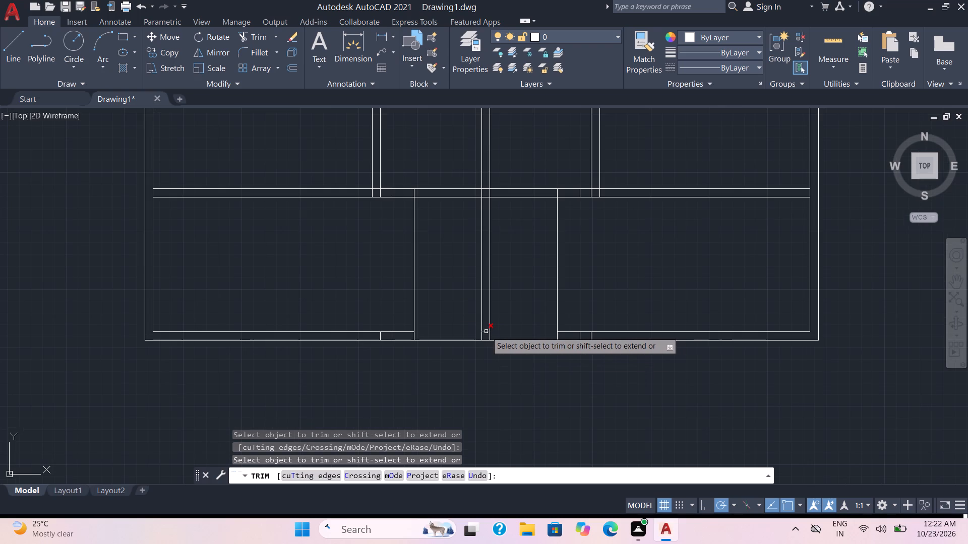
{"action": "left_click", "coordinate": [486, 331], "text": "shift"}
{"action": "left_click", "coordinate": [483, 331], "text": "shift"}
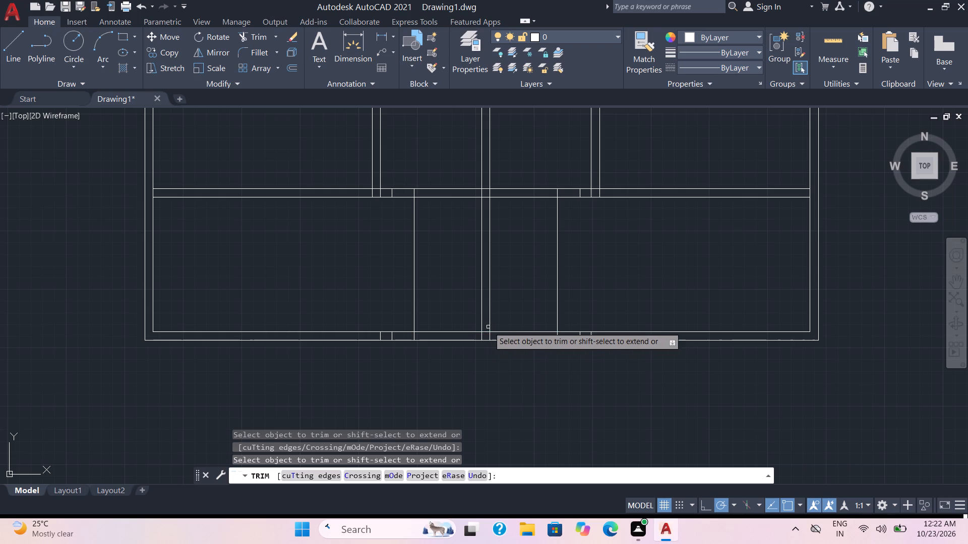
Draw a three-sided, open-topped line outline about 3'-4" tall around the party wall's lower end, crossing the bottom wall.
{"action": "left_click", "coordinate": [22, 41]}
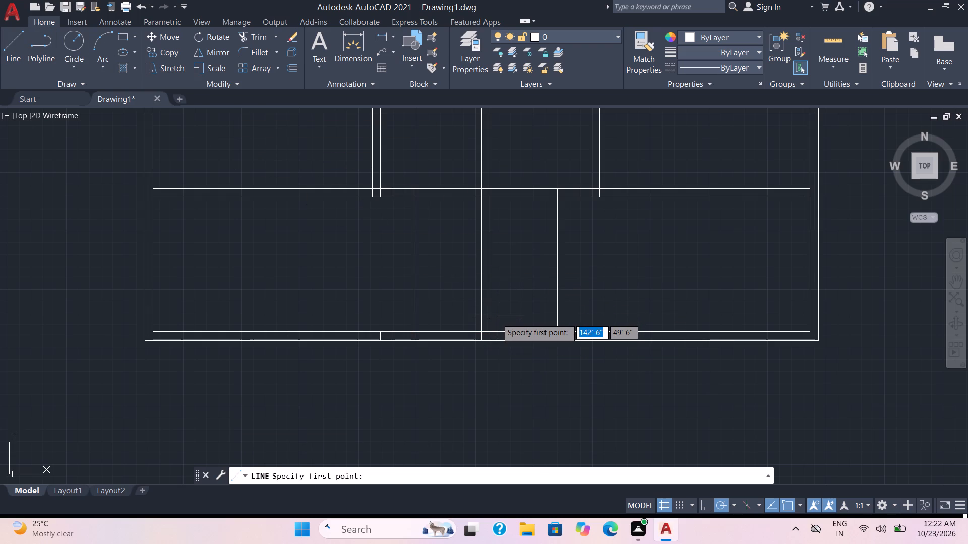
{"action": "left_click", "coordinate": [497, 318]}
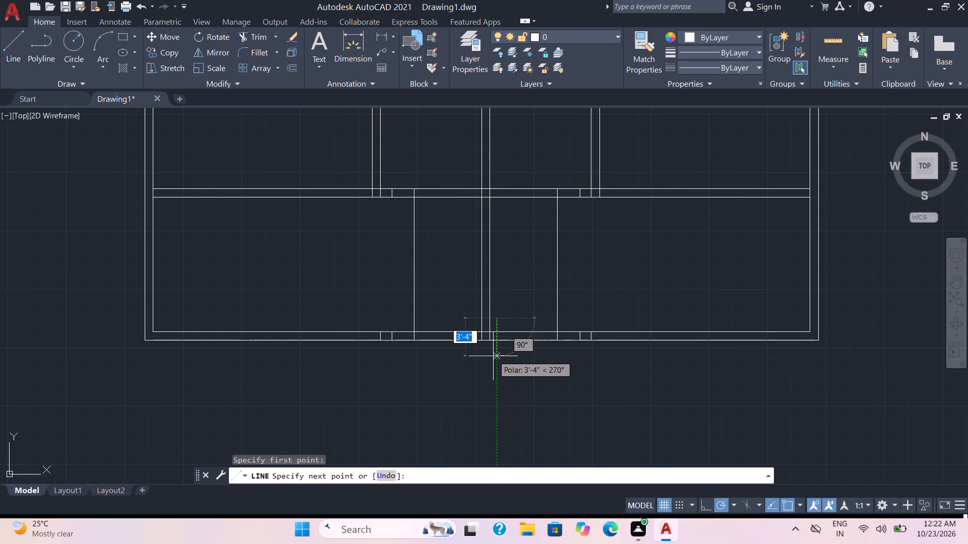
{"action": "left_click", "coordinate": [495, 356]}
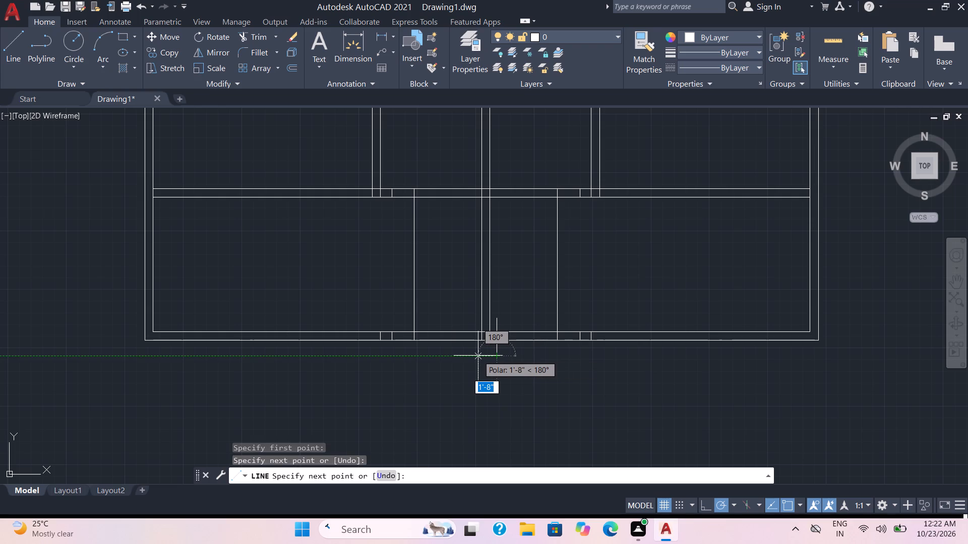
{"action": "left_click", "coordinate": [473, 355]}
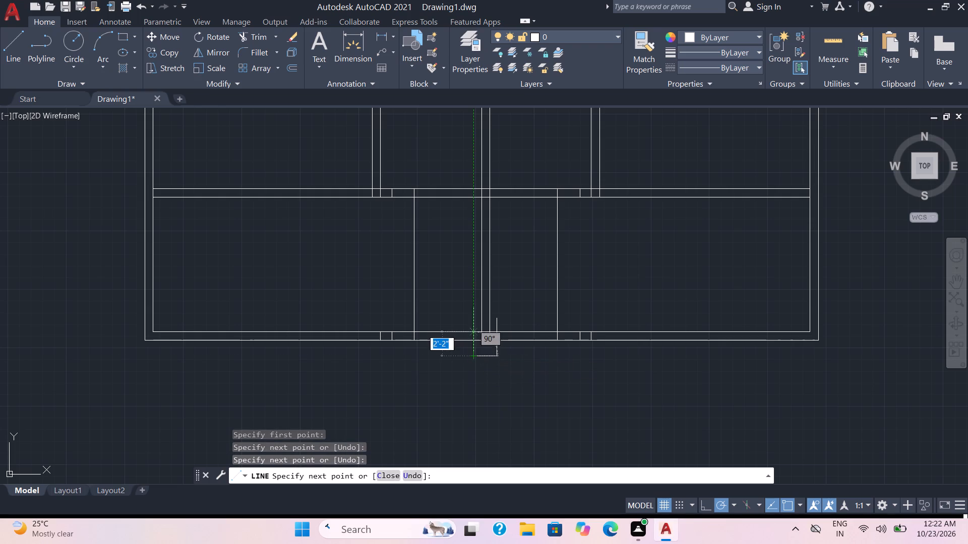
{"action": "left_click", "coordinate": [472, 319]}
{"action": "key", "text": "Escape"}
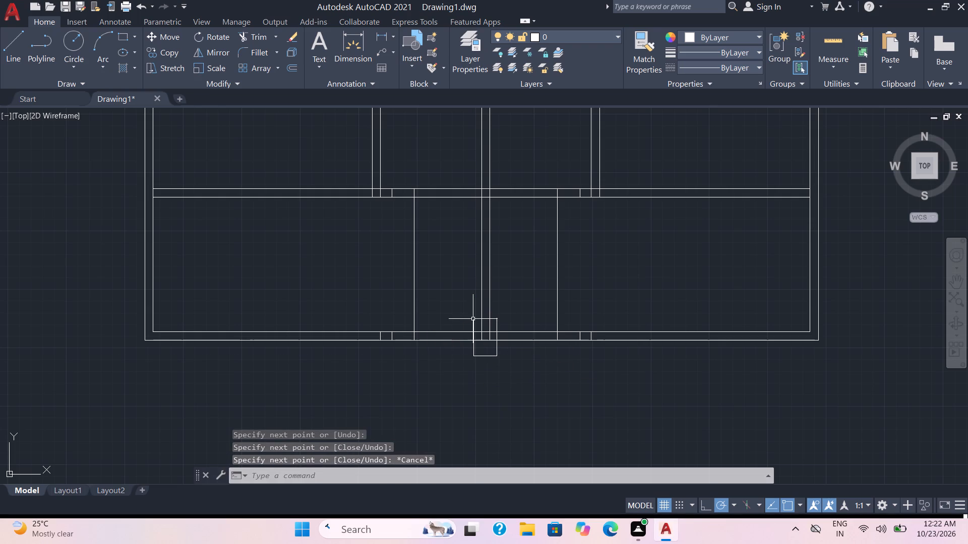
Trim the outline outside the bottom wall's thickness and the wall lines beside it, leaving an end block between two openings.
{"action": "type", "text": "TR"}
{"action": "key", "text": "Return"}
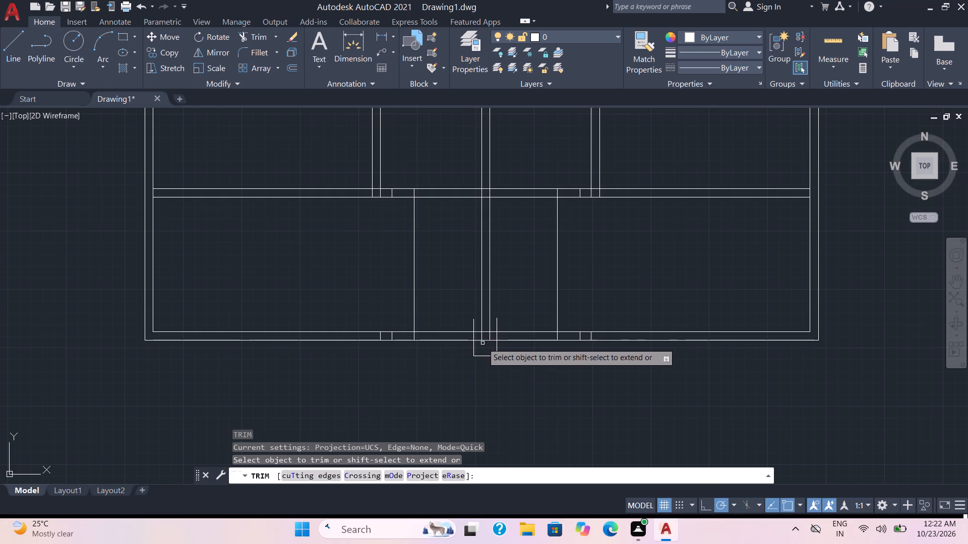
{"action": "left_click", "coordinate": [464, 347]}
{"action": "left_click", "coordinate": [505, 350]}
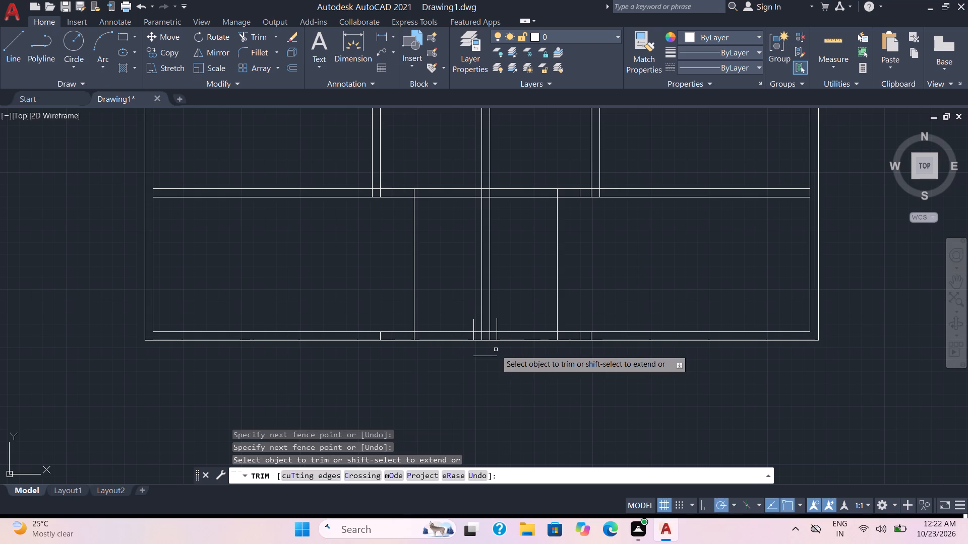
{"action": "left_click_drag", "start_coordinate": [496, 350], "coordinate": [477, 326]}
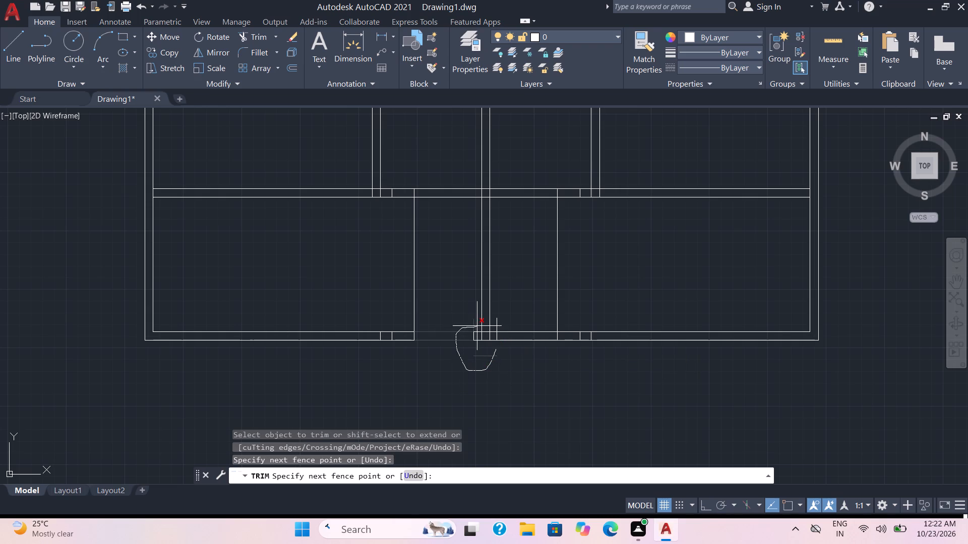
{"action": "left_click_drag", "start_coordinate": [477, 326], "coordinate": [477, 326]}
{"action": "left_click_drag", "start_coordinate": [510, 351], "coordinate": [511, 320]}
{"action": "left_click_drag", "start_coordinate": [511, 320], "coordinate": [495, 325]}
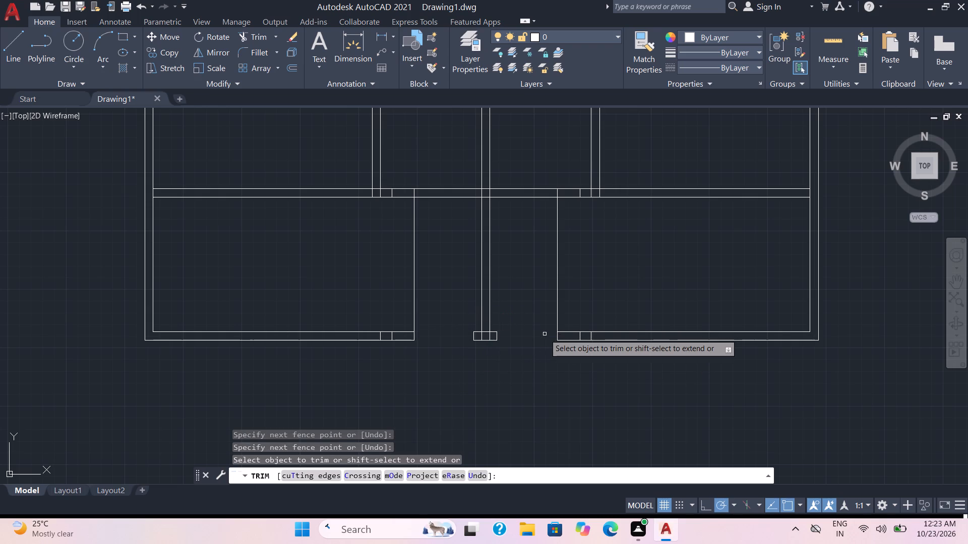
Trim the party wall lines inside the end block and the block's top line between them, forming one T-shaped end.
{"action": "scroll", "coordinate": [544, 333], "scroll_direction": "up", "scroll_amount": 1}
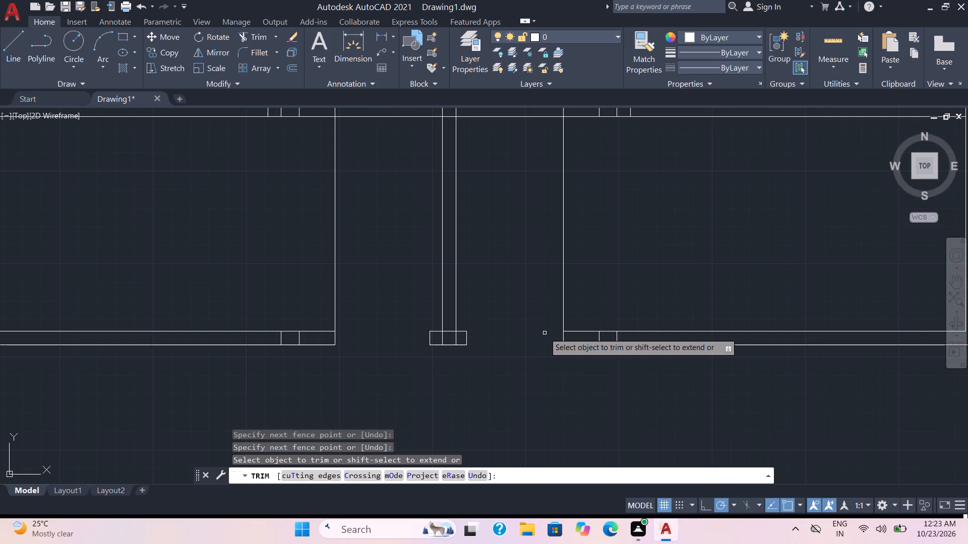
{"action": "scroll", "coordinate": [544, 333], "scroll_direction": "up", "scroll_amount": 1}
{"action": "left_click", "coordinate": [402, 342]}
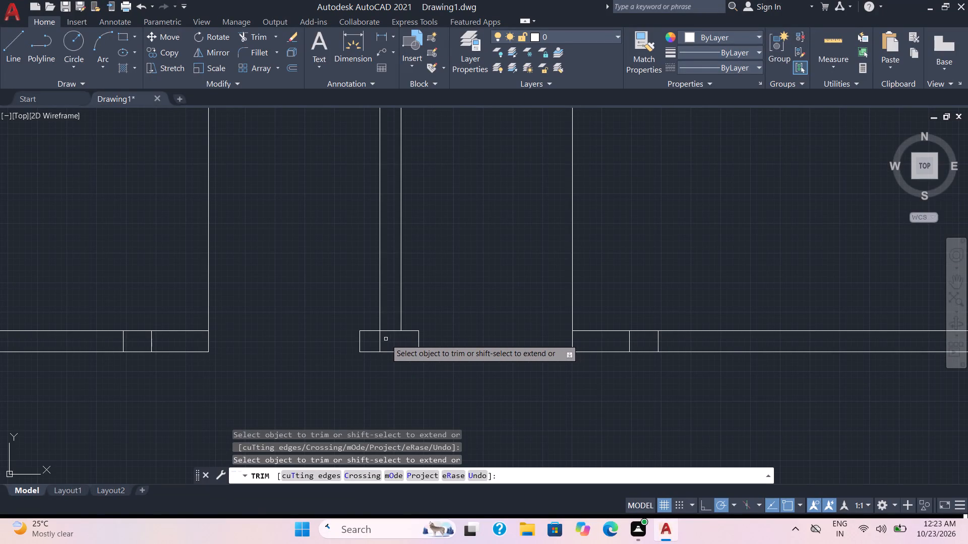
{"action": "left_click", "coordinate": [378, 345]}
{"action": "left_click_drag", "start_coordinate": [387, 329], "coordinate": [388, 332]}
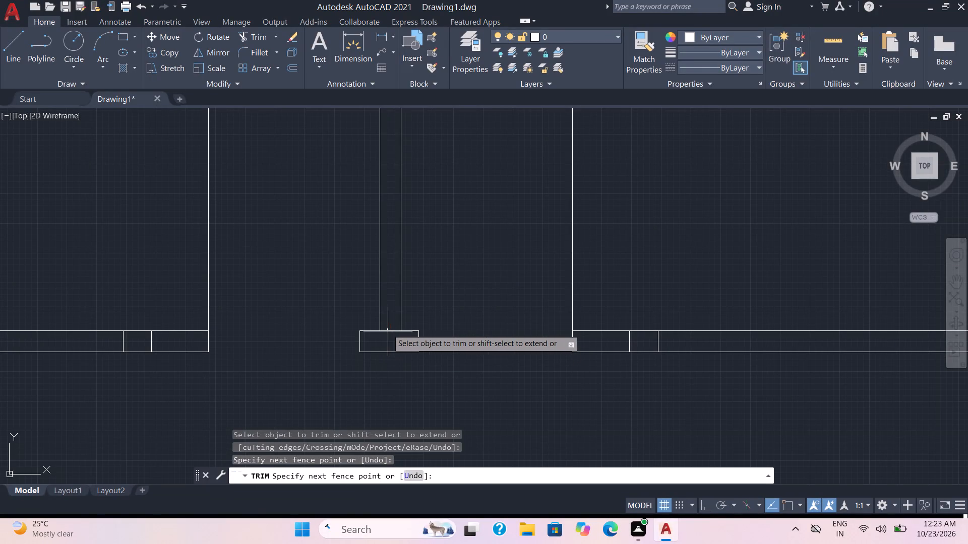
{"action": "left_click_drag", "start_coordinate": [388, 332], "coordinate": [389, 334]}
Extend the central room's left inner wall line and right outer wall line down to the bottom wall.
{"action": "scroll", "coordinate": [507, 307], "scroll_direction": "down", "scroll_amount": 1}
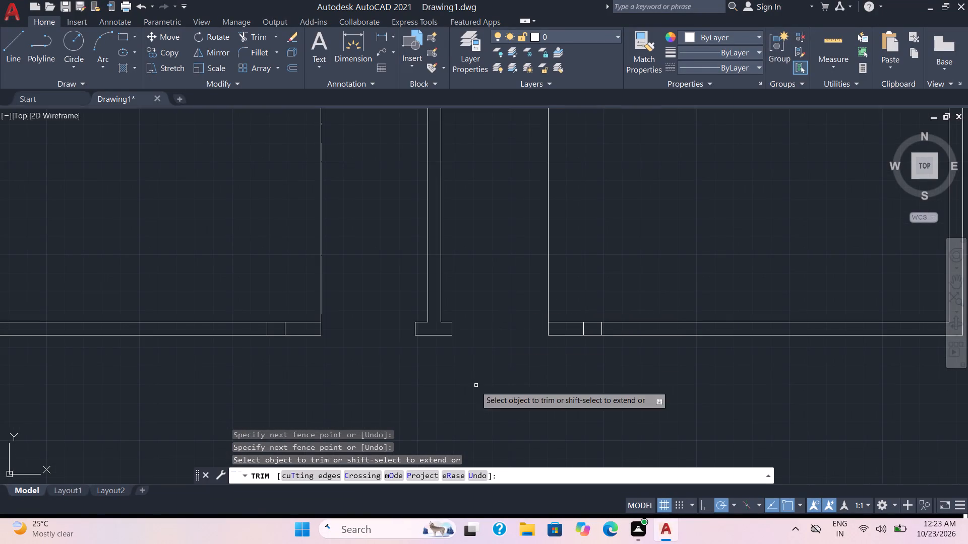
{"action": "scroll", "coordinate": [383, 430], "scroll_direction": "down", "scroll_amount": 1}
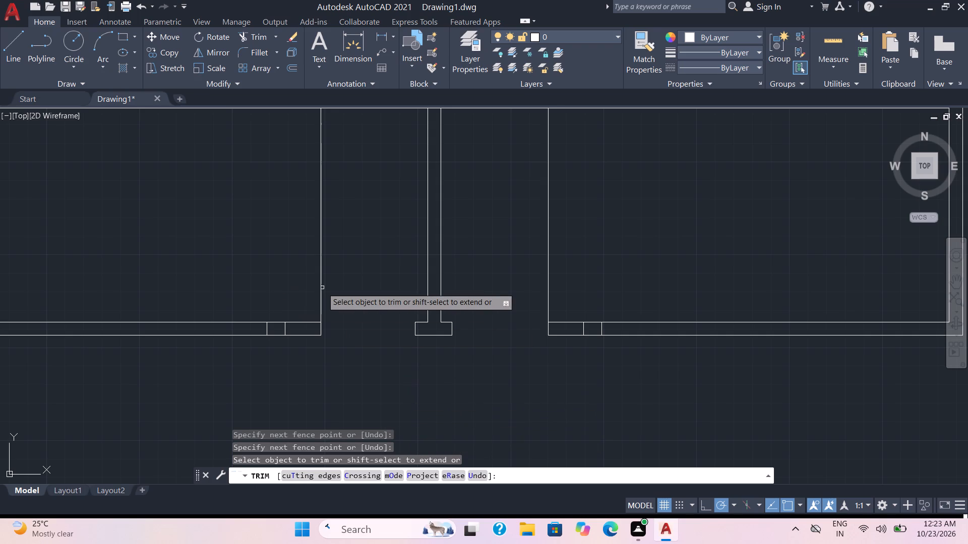
{"action": "scroll", "coordinate": [373, 288], "scroll_direction": "down", "scroll_amount": 2}
{"action": "scroll", "coordinate": [373, 288], "scroll_direction": "up", "scroll_amount": 1}
{"action": "scroll", "coordinate": [373, 288], "scroll_direction": "down", "scroll_amount": 1}
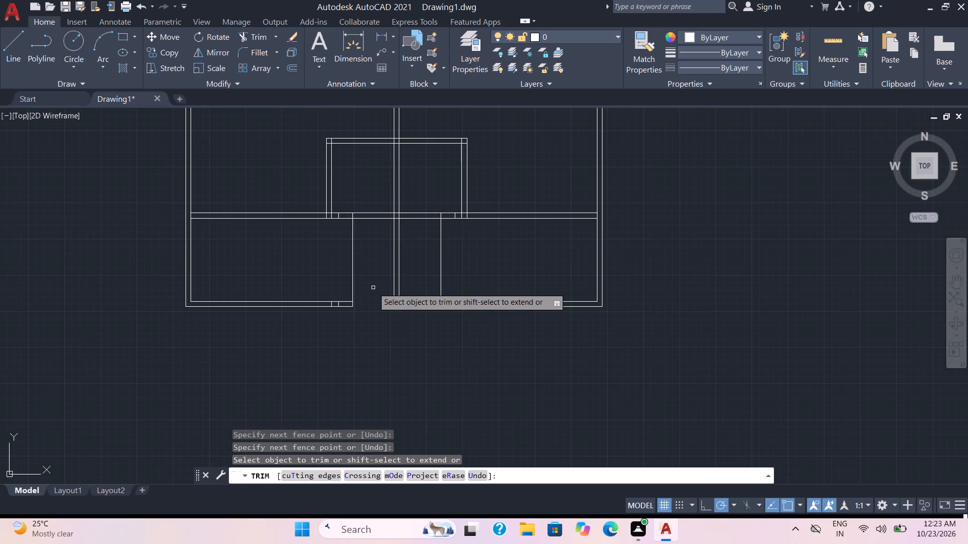
{"action": "middle_click_drag", "start_coordinate": [373, 288], "coordinate": [413, 355]}
{"action": "scroll", "coordinate": [382, 332], "scroll_direction": "up", "scroll_amount": 2}
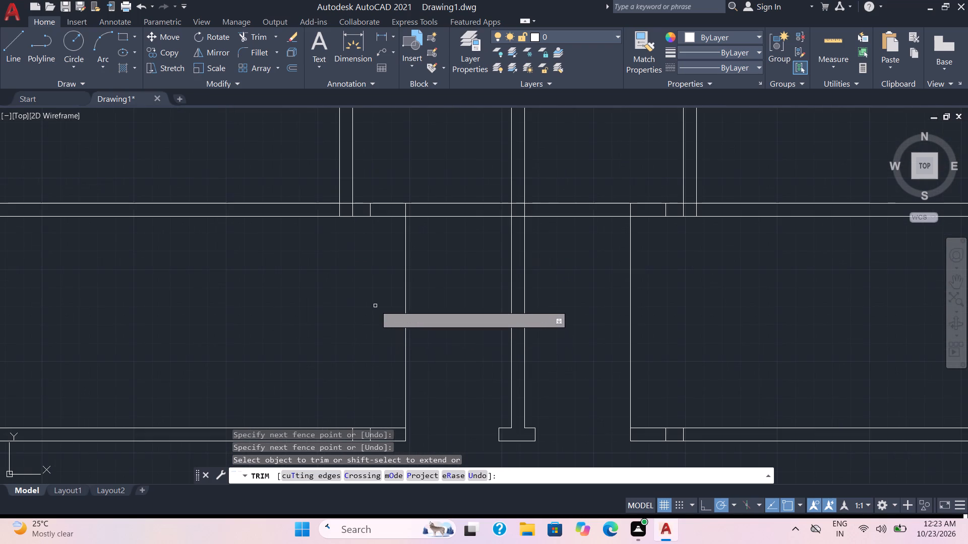
{"action": "middle_click_drag", "start_coordinate": [372, 285], "coordinate": [405, 355]}
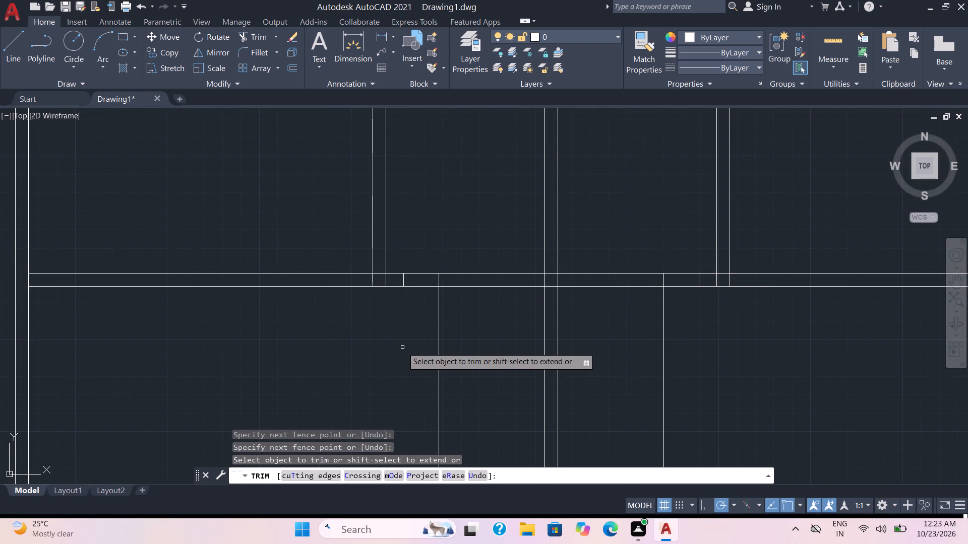
{"action": "scroll", "coordinate": [401, 344], "scroll_direction": "down", "scroll_amount": 1}
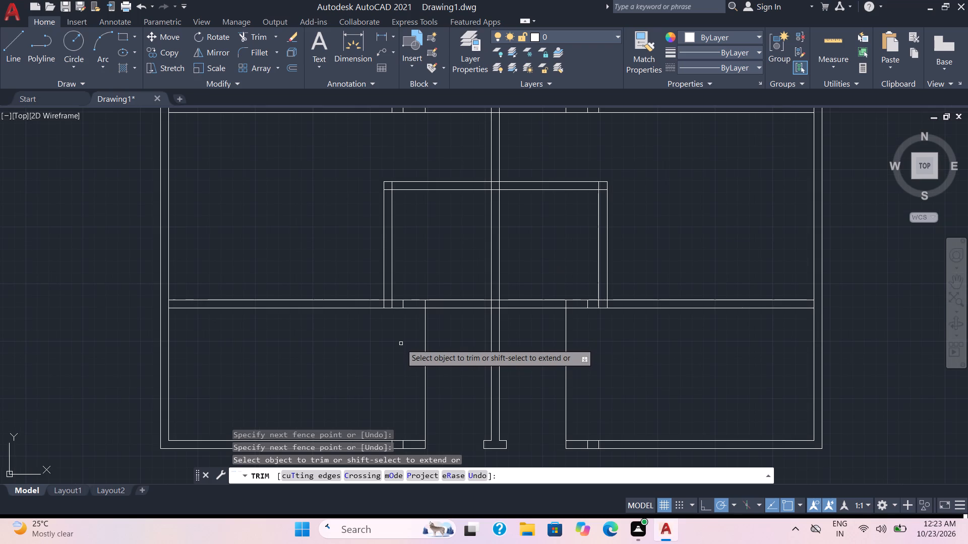
{"action": "scroll", "coordinate": [401, 343], "scroll_direction": "down", "scroll_amount": 1}
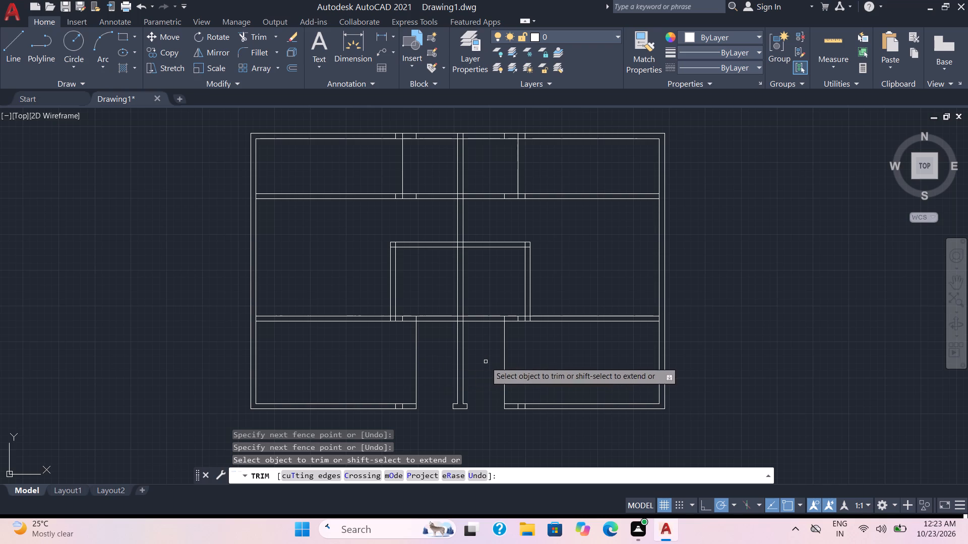
{"action": "left_click", "coordinate": [530, 311], "text": "shift"}
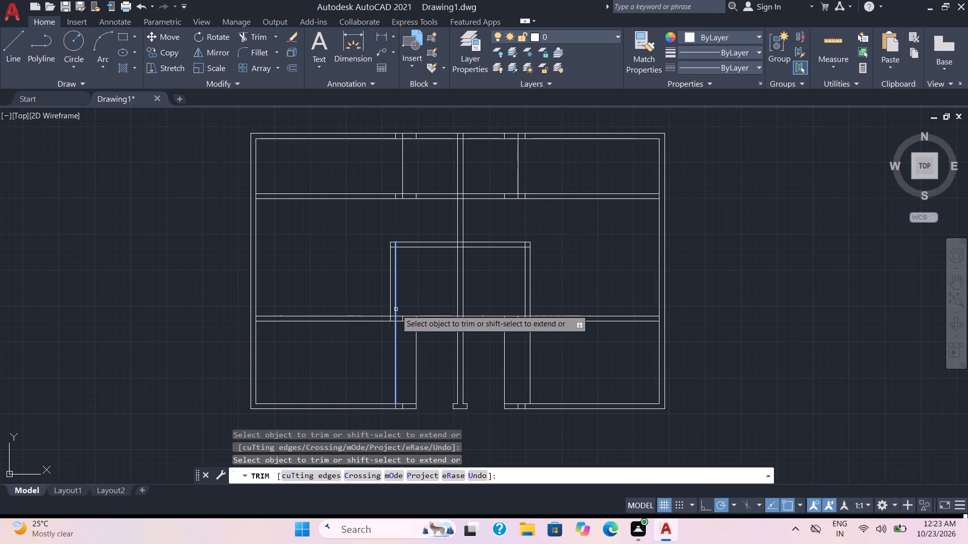
{"action": "left_click", "coordinate": [396, 309]}
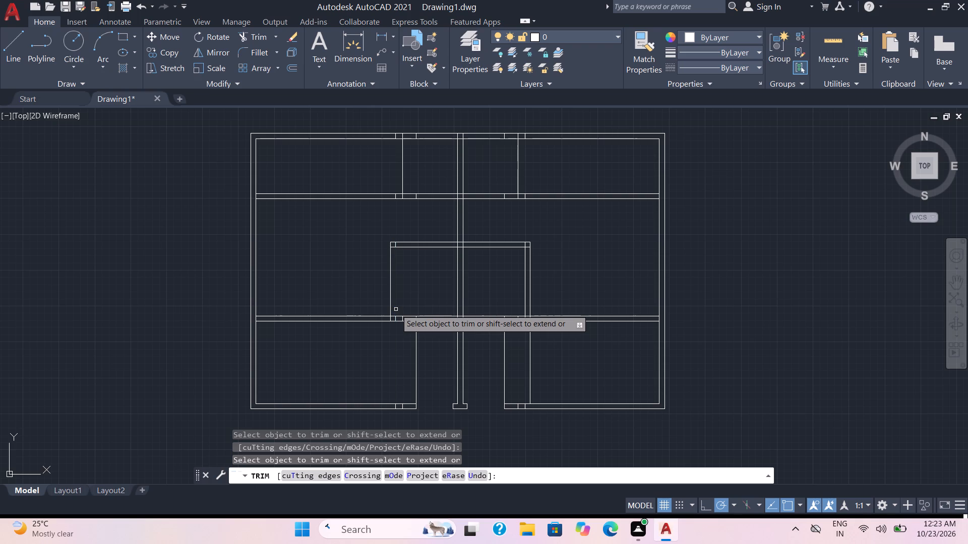
{"action": "key", "text": "ctrl+z"}
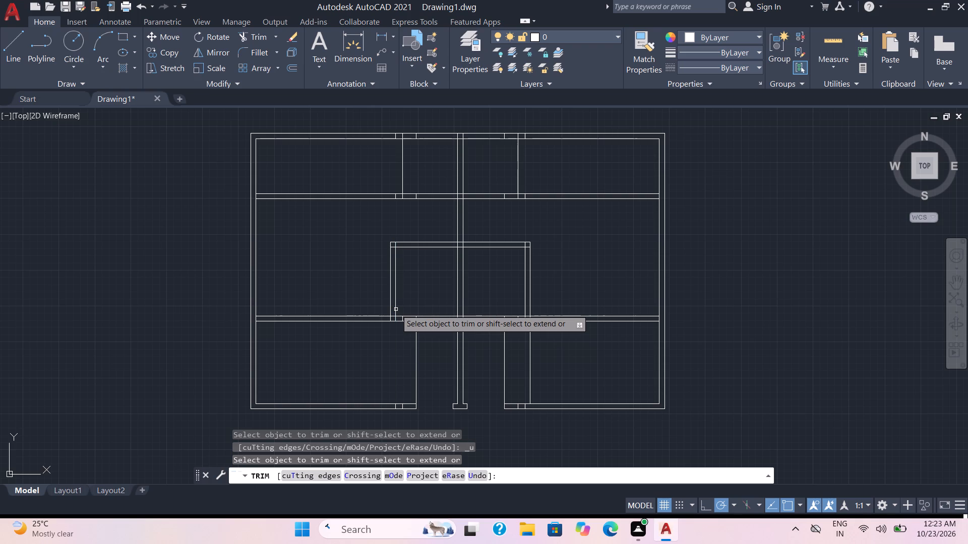
{"action": "left_click", "coordinate": [395, 309], "text": "shift"}
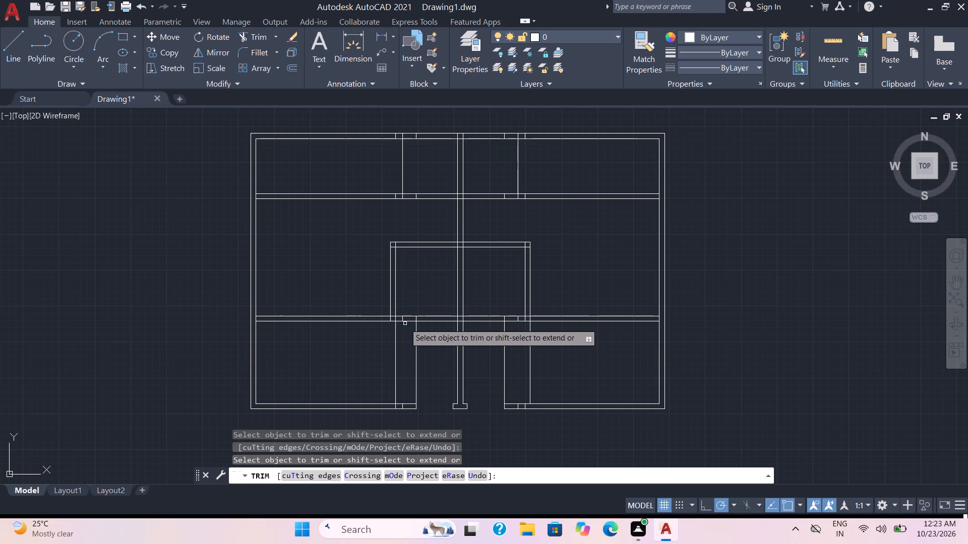
Trim the left unit's old entrance-side line, jamb stubs and bottom wall end back to the extended wall line.
{"action": "left_click", "coordinate": [406, 417]}
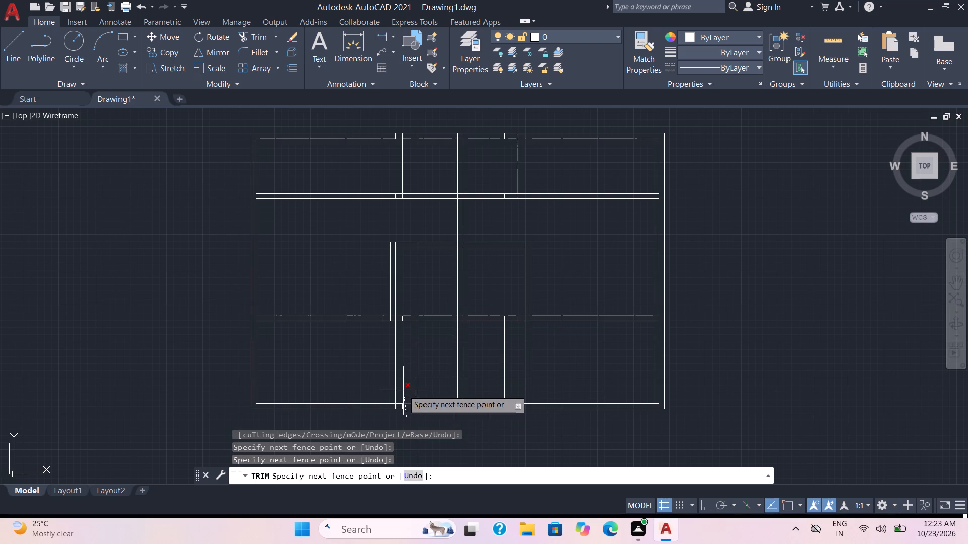
{"action": "left_click", "coordinate": [419, 382]}
{"action": "left_click", "coordinate": [400, 401]}
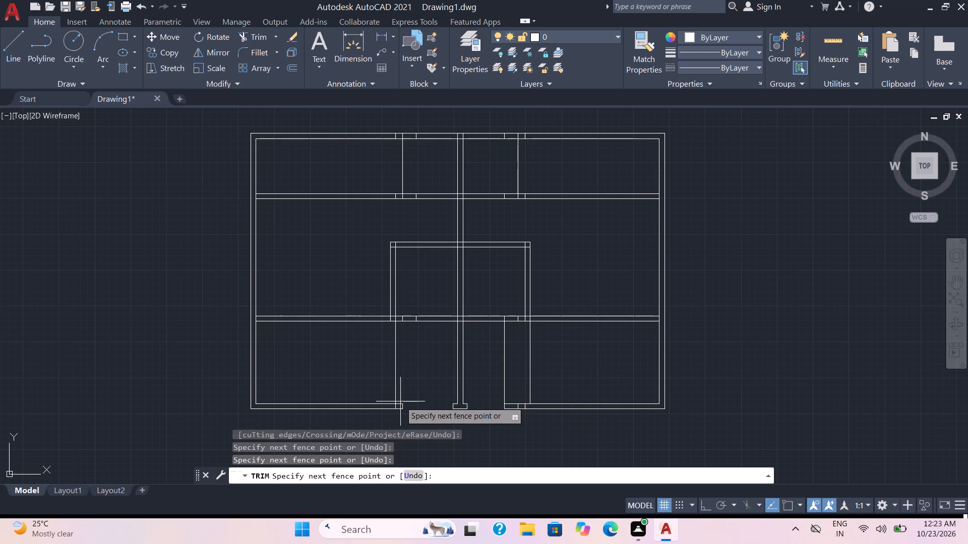
{"action": "left_click", "coordinate": [405, 407]}
{"action": "left_click", "coordinate": [401, 410]}
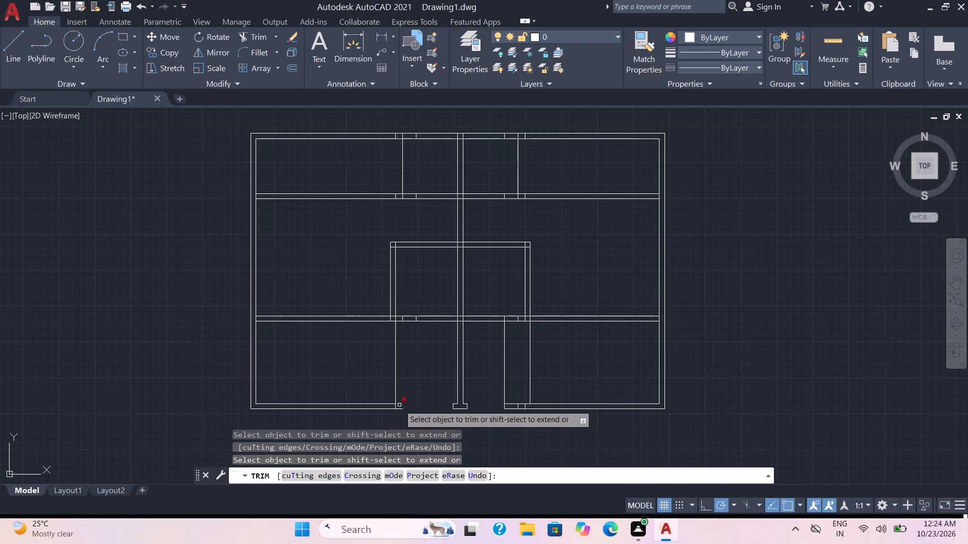
{"action": "left_click", "coordinate": [399, 405]}
{"action": "left_click", "coordinate": [399, 409]}
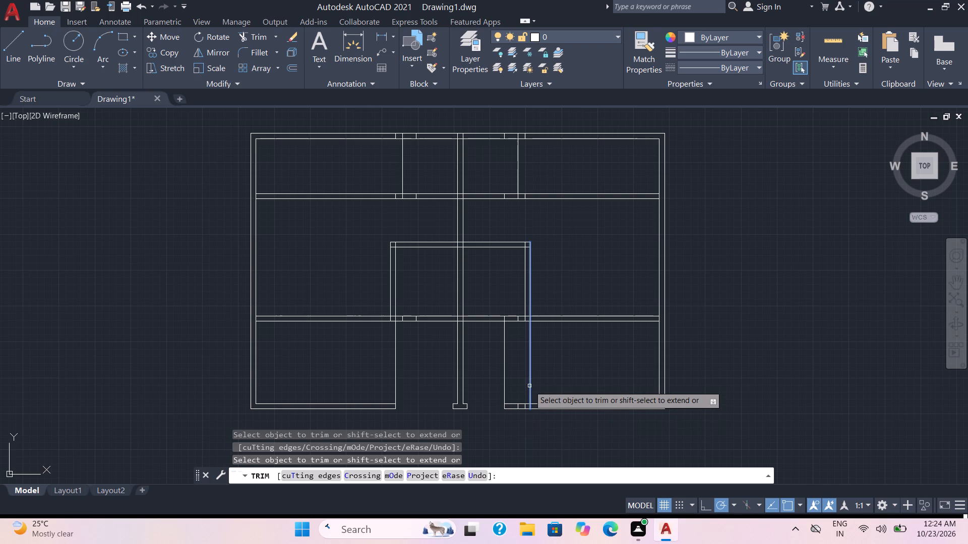
Extend the right wall line to the bottom wall's outer face and trim the old side line, stubs and wall end beyond it.
{"action": "left_click", "coordinate": [530, 386], "text": "shift"}
{"action": "left_click", "coordinate": [524, 417]}
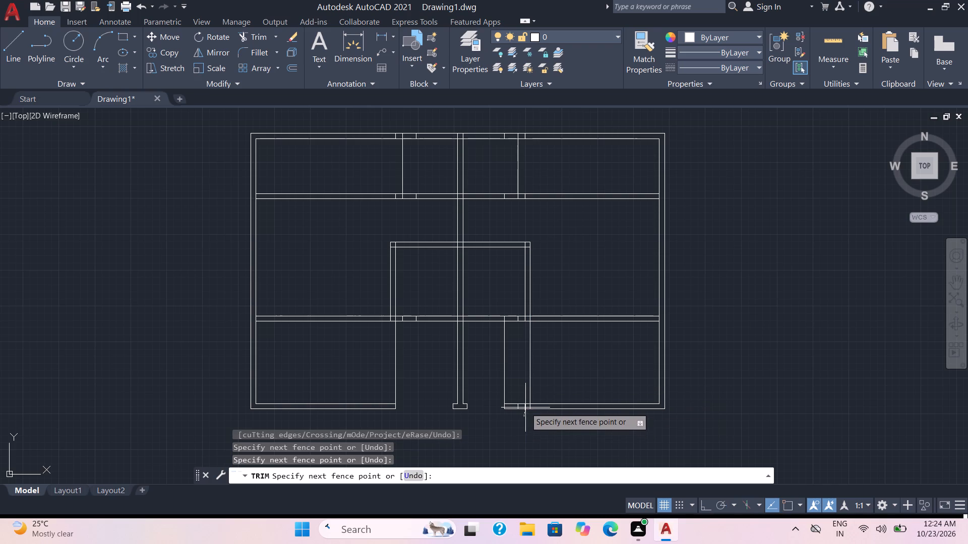
{"action": "left_click", "coordinate": [513, 403]}
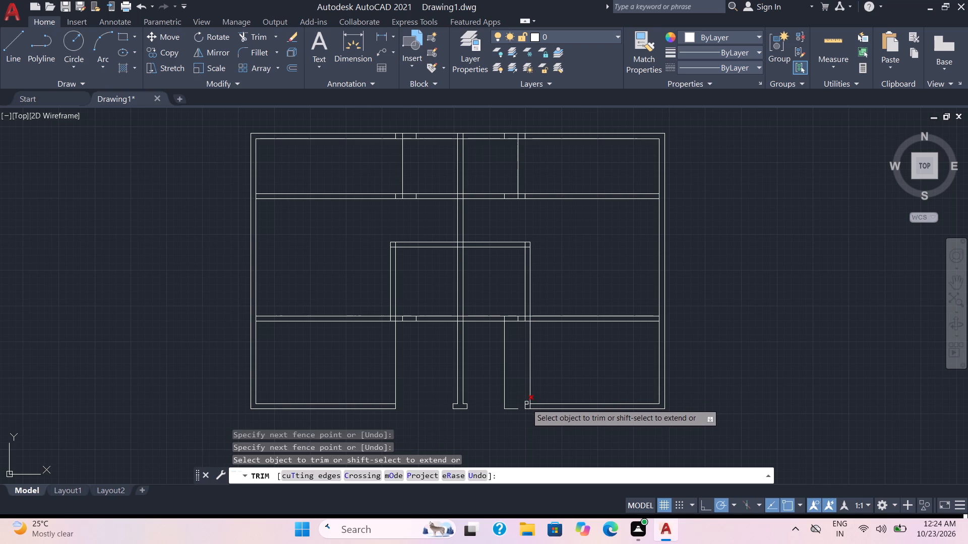
{"action": "left_click", "coordinate": [527, 405]}
{"action": "left_click", "coordinate": [527, 409]}
{"action": "left_click", "coordinate": [525, 407]}
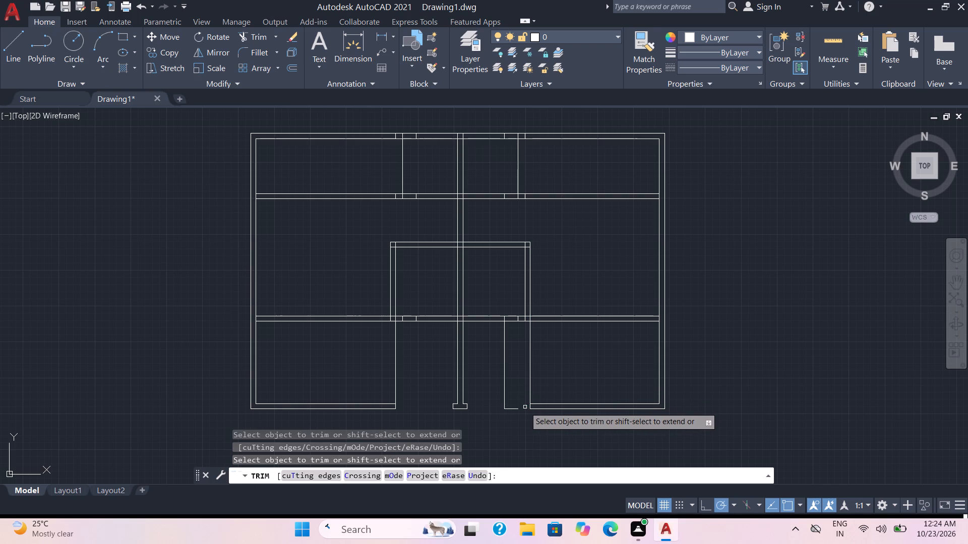
{"action": "left_click", "coordinate": [512, 410]}
{"action": "left_click", "coordinate": [505, 401]}
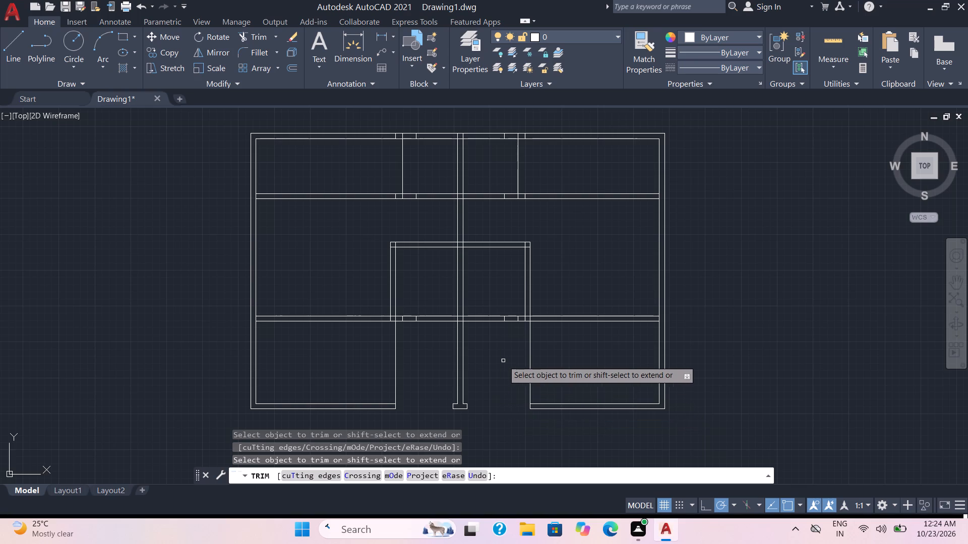
Trim the jamb stubs from the lower cross wall and open its junctions with both side walls of the central room.
{"action": "scroll", "coordinate": [503, 361], "scroll_direction": "up", "scroll_amount": 1}
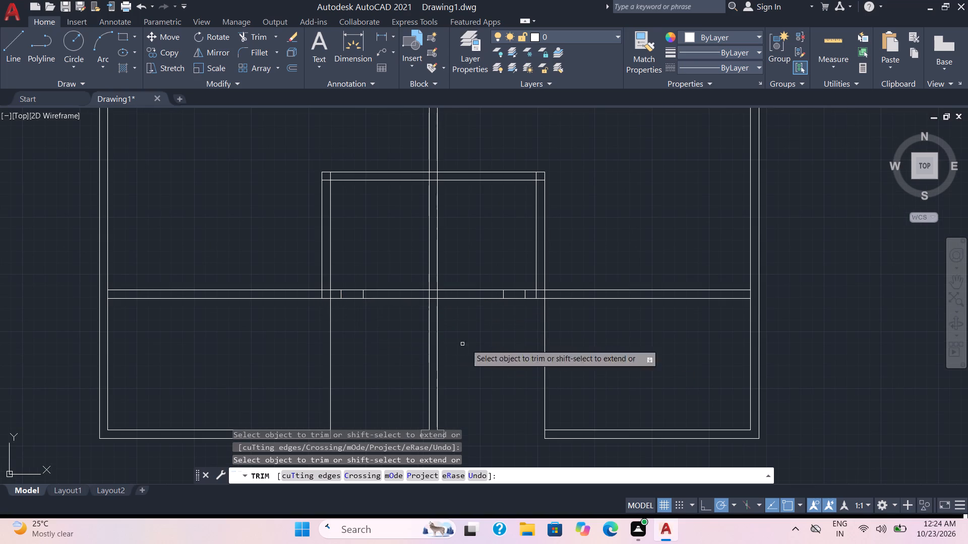
{"action": "left_click", "coordinate": [495, 296]}
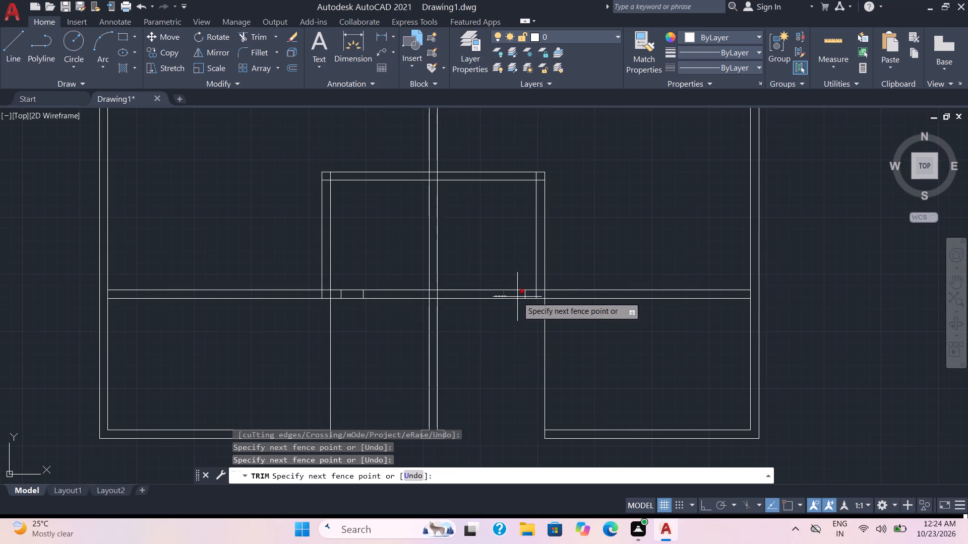
{"action": "left_click", "coordinate": [530, 294]}
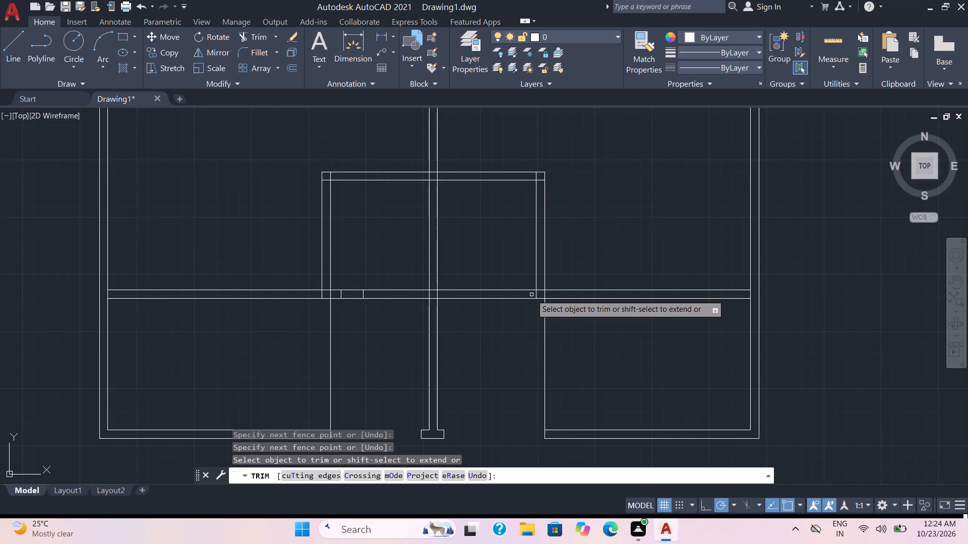
{"action": "left_click", "coordinate": [531, 295]}
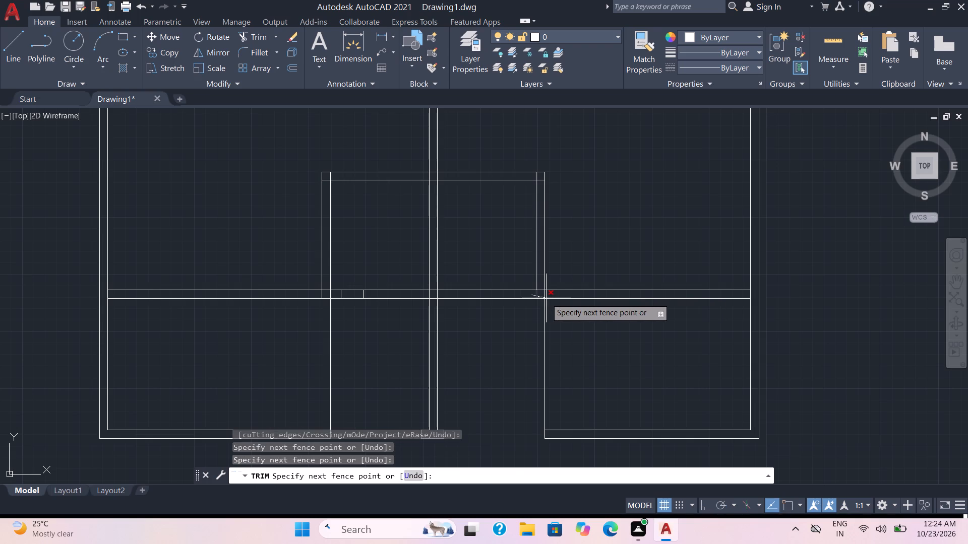
{"action": "left_click", "coordinate": [549, 294]}
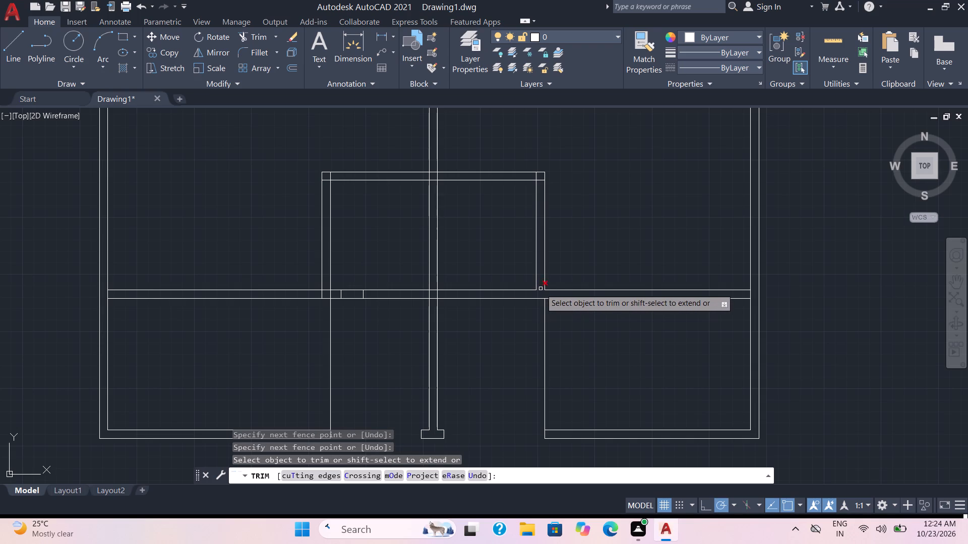
{"action": "left_click", "coordinate": [540, 289]}
{"action": "left_click", "coordinate": [375, 293]}
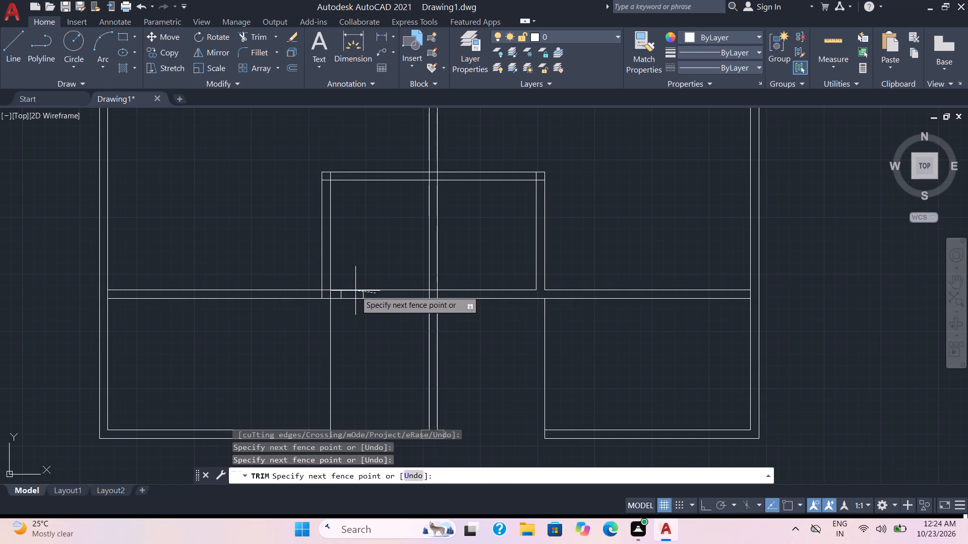
{"action": "left_click", "coordinate": [312, 294]}
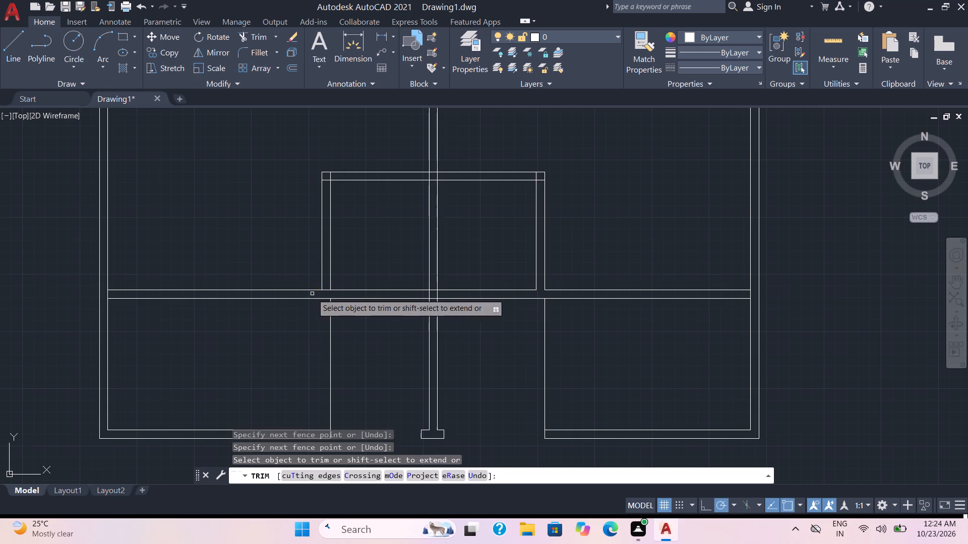
{"action": "left_click", "coordinate": [326, 289]}
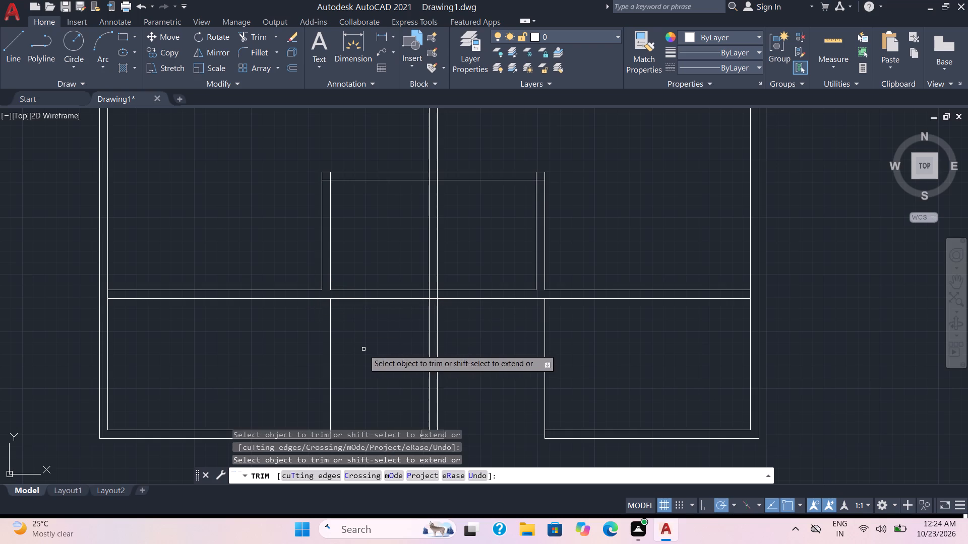
Trim the overlapping lines where the lower cross wall meets both exterior walls and crosses the party wall.
{"action": "left_click", "coordinate": [107, 295]}
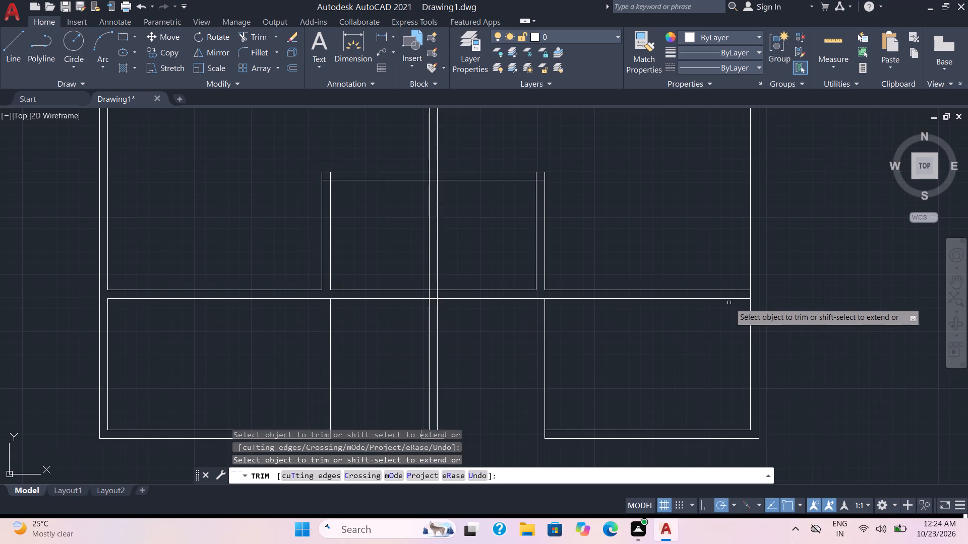
{"action": "left_click", "coordinate": [750, 294]}
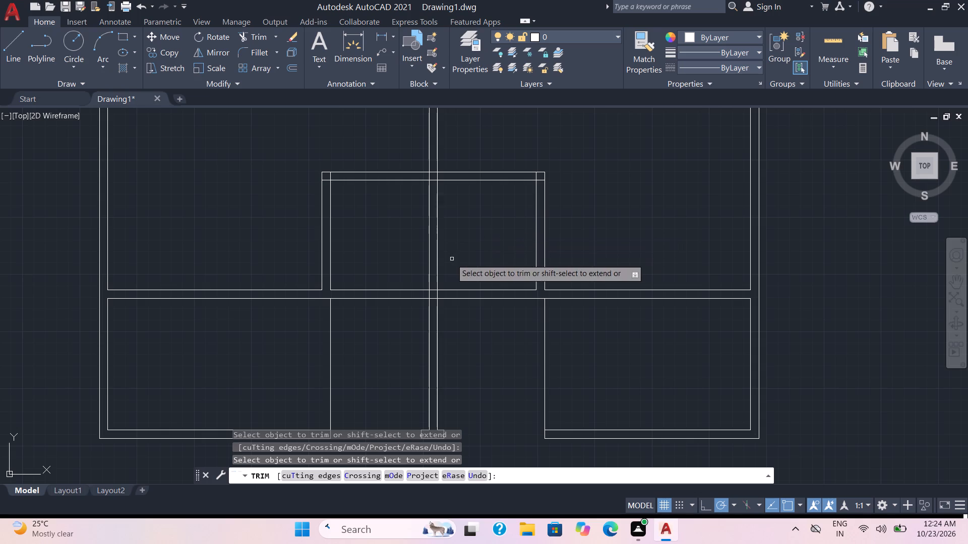
{"action": "left_click", "coordinate": [433, 282]}
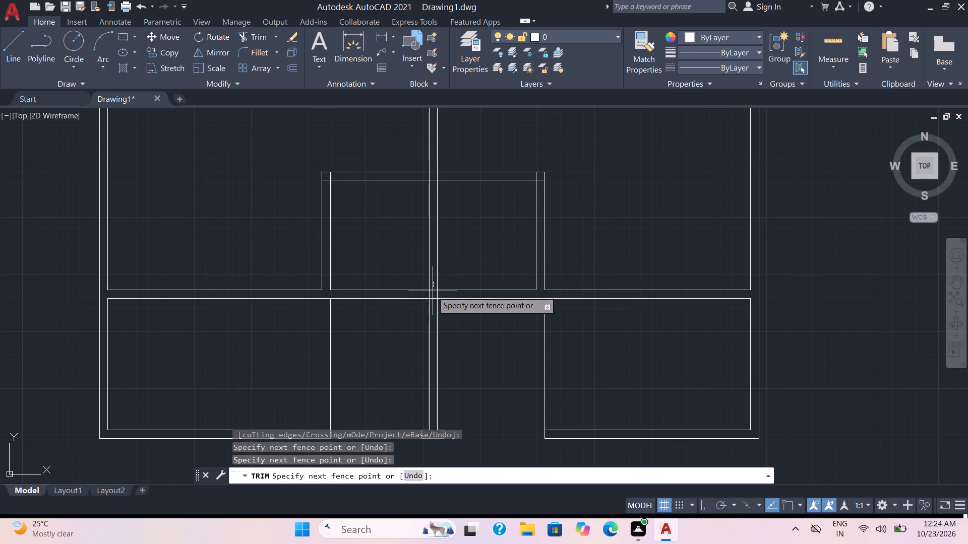
{"action": "left_click", "coordinate": [433, 306]}
{"action": "left_click", "coordinate": [421, 296]}
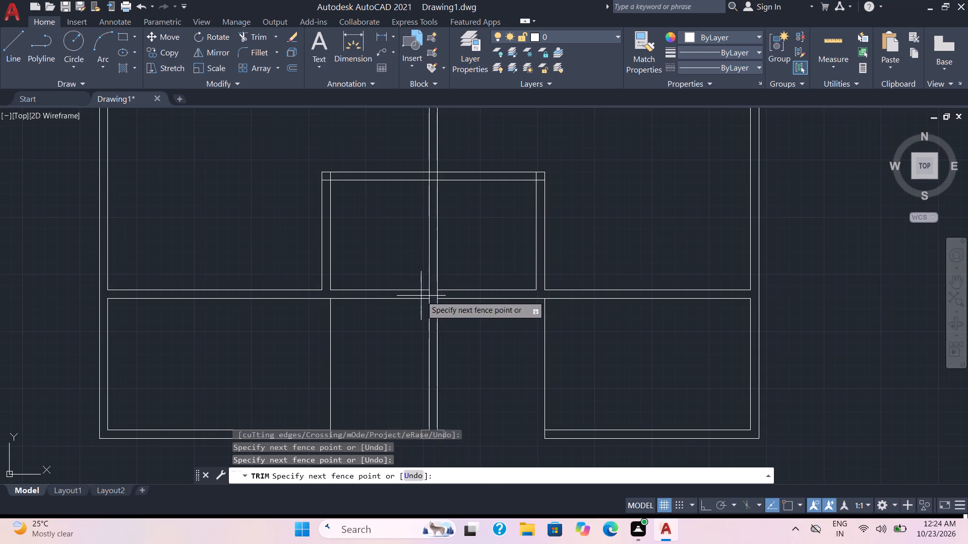
{"action": "left_click", "coordinate": [447, 295]}
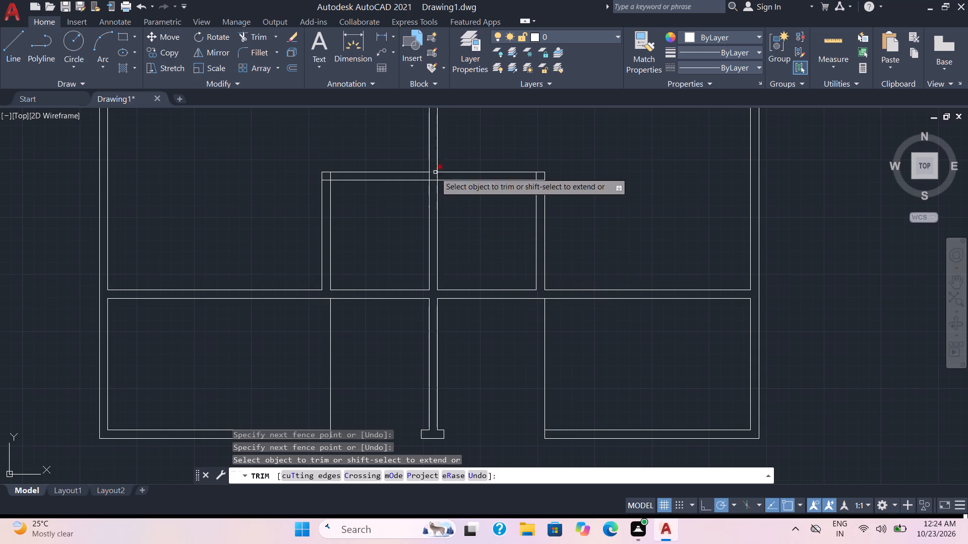
Trim the overlapping lines where the party wall crosses the central room's top wall.
{"action": "scroll", "coordinate": [435, 172], "scroll_direction": "down", "scroll_amount": 2}
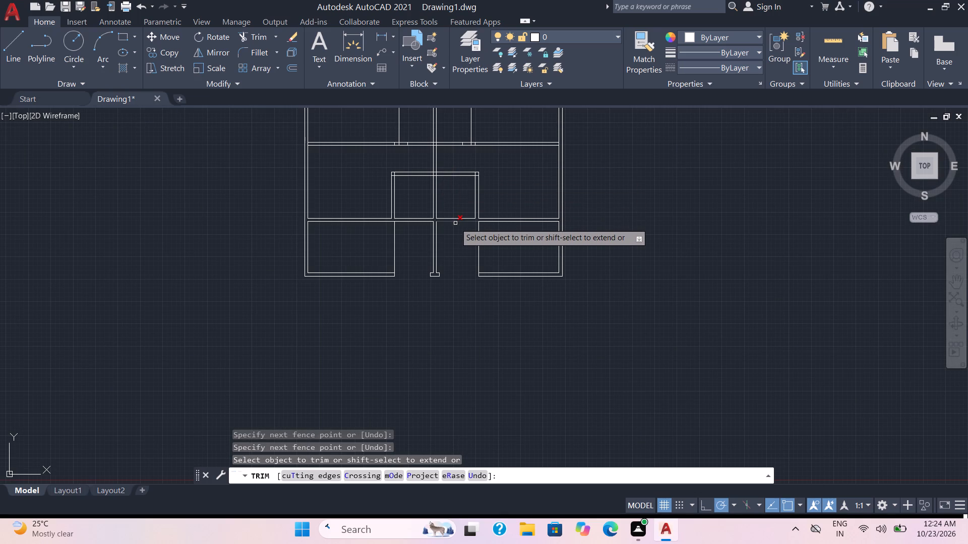
{"action": "middle_click_drag", "start_coordinate": [448, 201], "coordinate": [483, 293]}
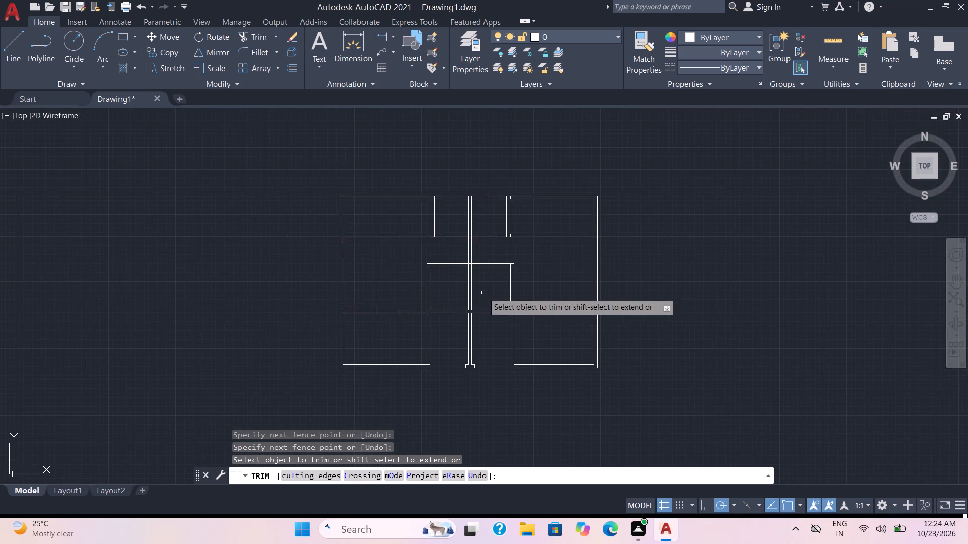
{"action": "scroll", "coordinate": [479, 289], "scroll_direction": "up", "scroll_amount": 2}
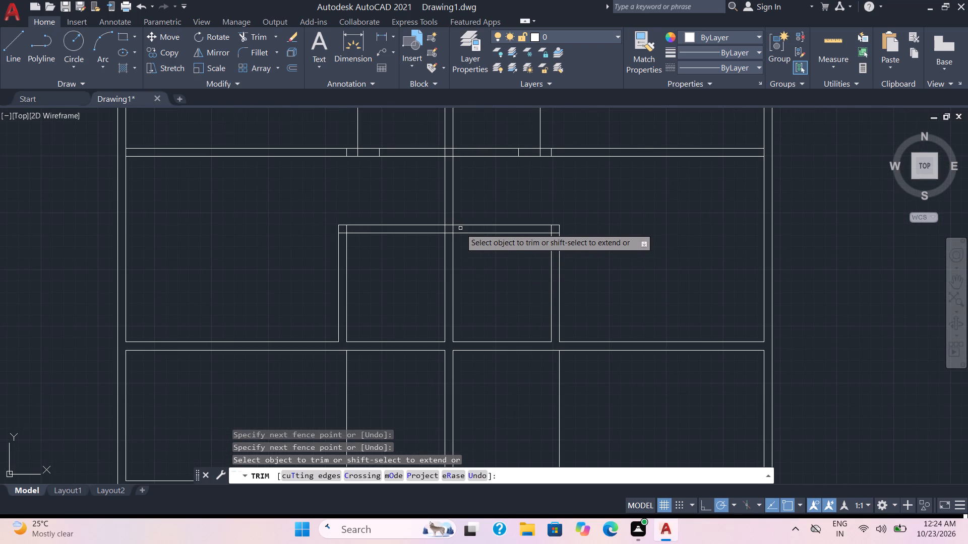
{"action": "left_click", "coordinate": [460, 228]}
{"action": "left_click", "coordinate": [438, 229]}
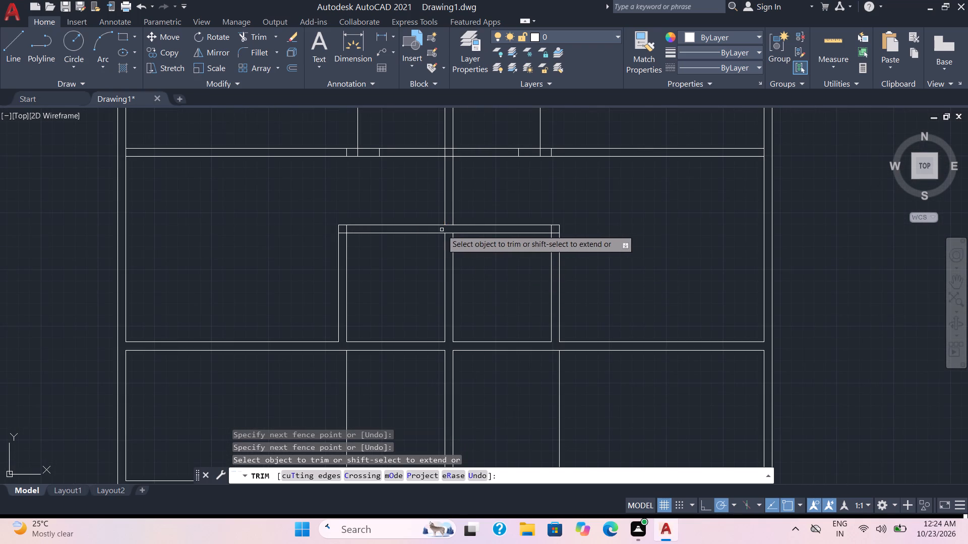
{"action": "left_click", "coordinate": [449, 217]}
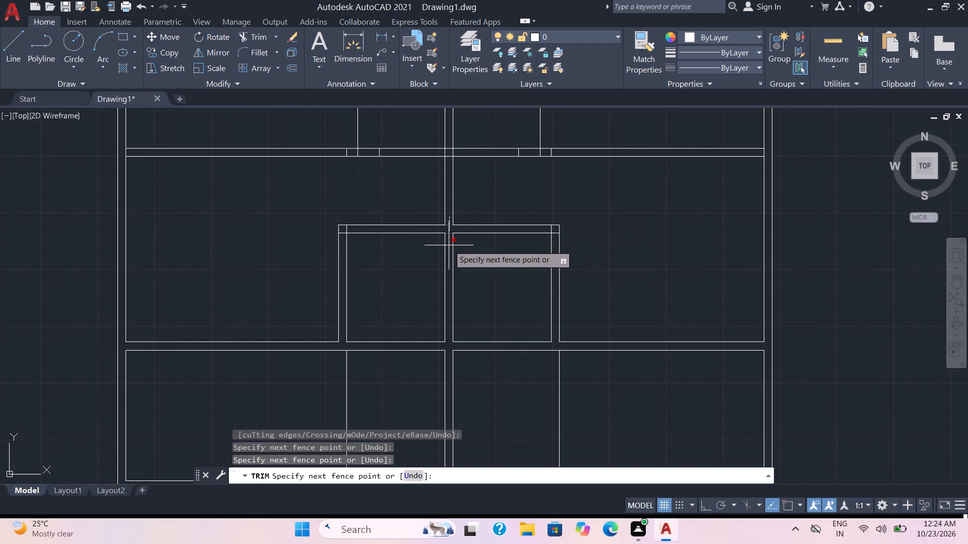
{"action": "left_click", "coordinate": [449, 246]}
Trim the inner side-wall lines inside the top wall at both upper corners of the central room.
{"action": "scroll", "coordinate": [446, 201], "scroll_direction": "down", "scroll_amount": 1}
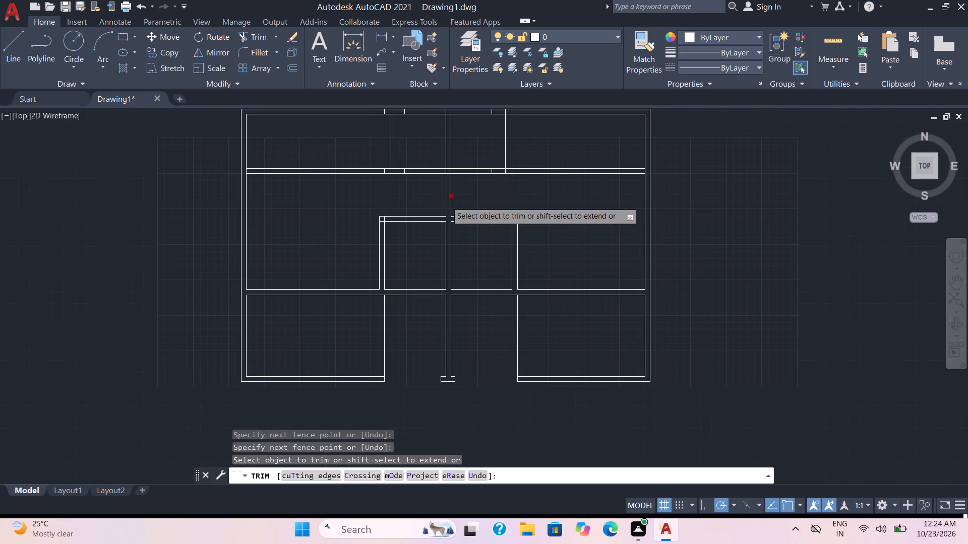
{"action": "scroll", "coordinate": [425, 185], "scroll_direction": "up", "scroll_amount": 1}
{"action": "middle_click_drag", "start_coordinate": [423, 189], "coordinate": [422, 205]}
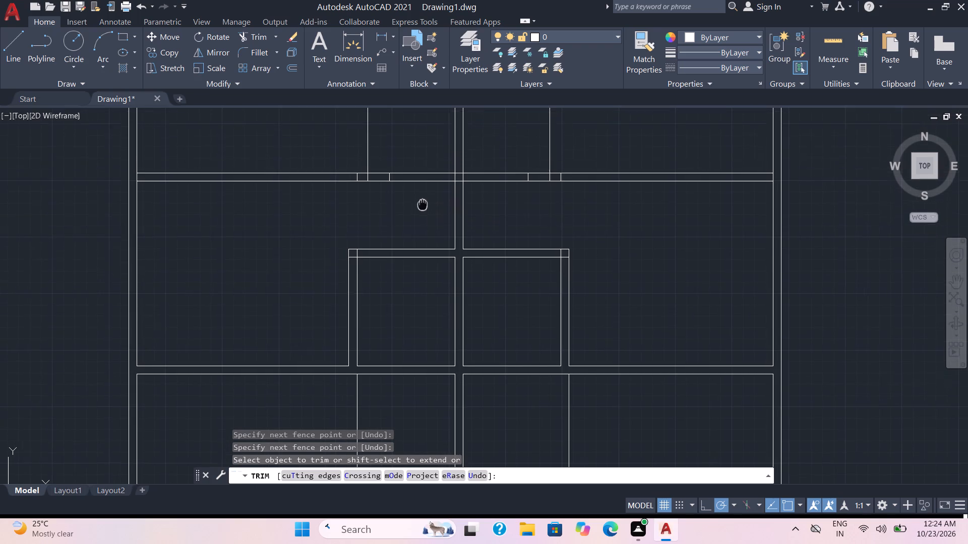
{"action": "middle_click_drag", "start_coordinate": [422, 205], "coordinate": [430, 242]}
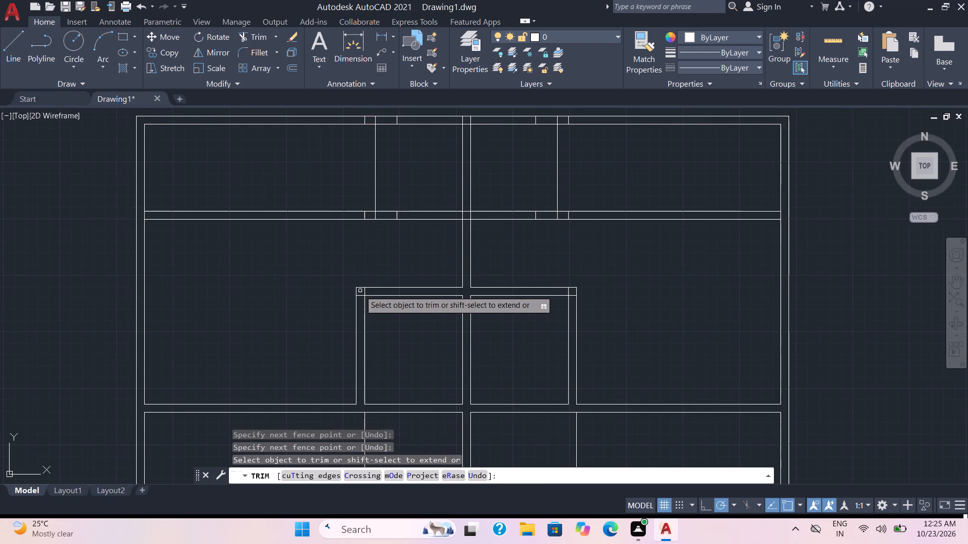
{"action": "left_click", "coordinate": [364, 292]}
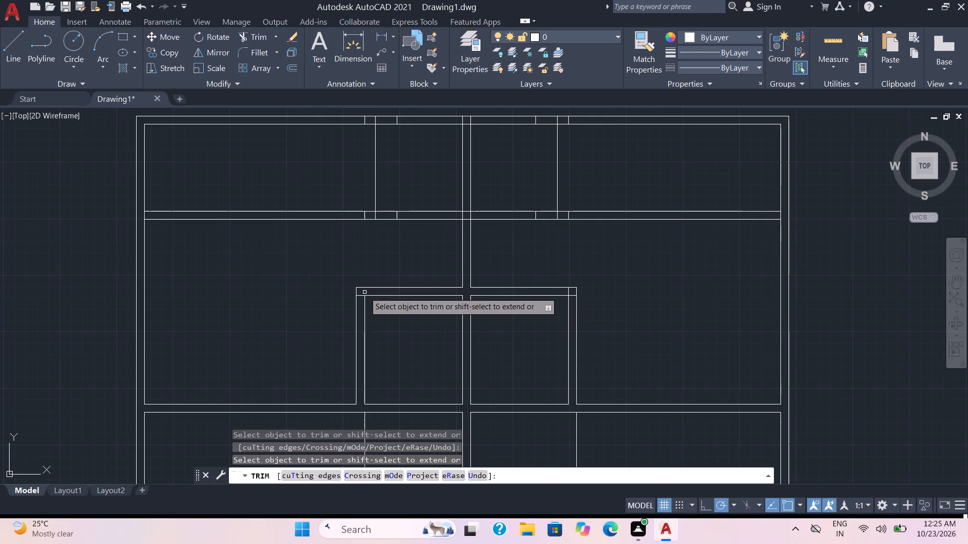
{"action": "left_click", "coordinate": [570, 292]}
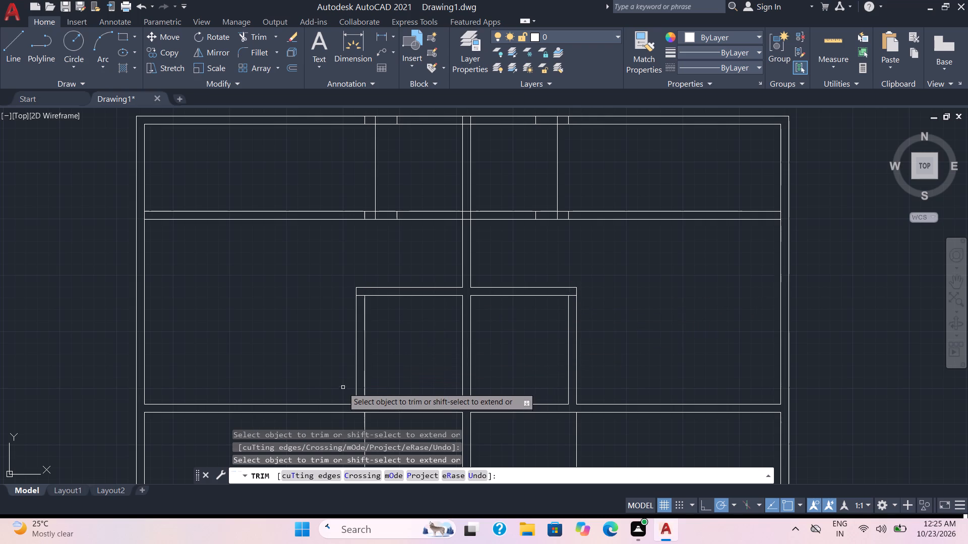
Extend the central room's two outer side-wall lines down to the lower face of the lower cross wall.
{"action": "left_click", "coordinate": [356, 383], "text": "shift"}
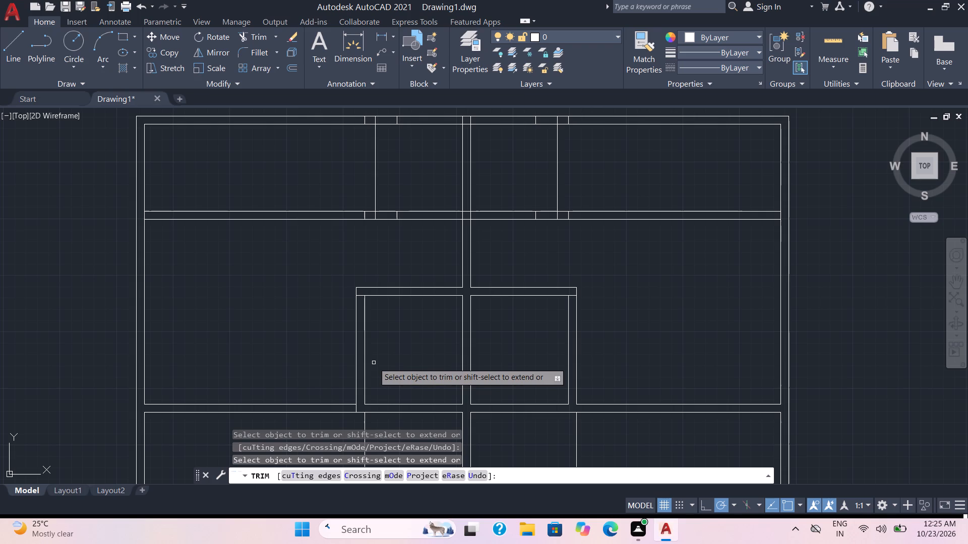
{"action": "left_click", "coordinate": [577, 377], "text": "shift"}
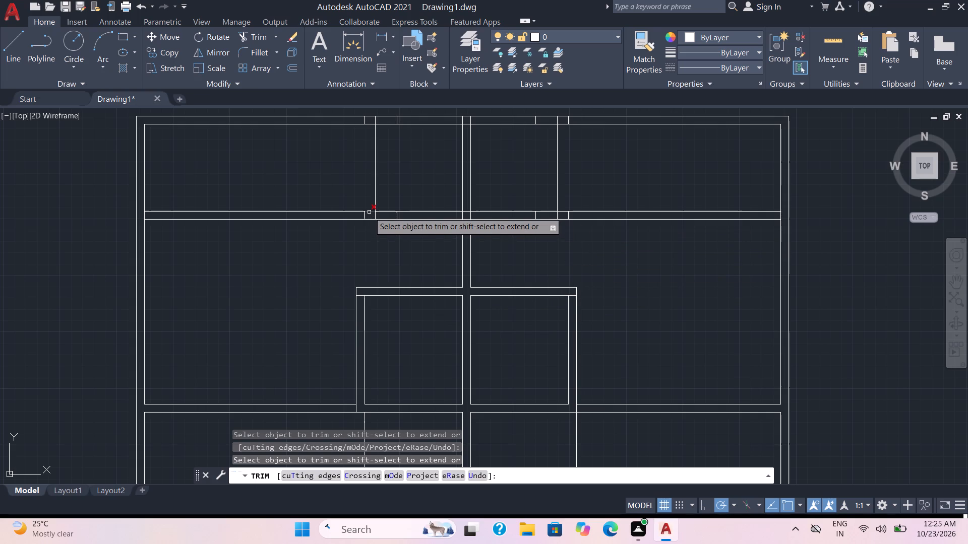
{"action": "key", "text": "Escape"}
Offset the single partition lines above the upper cross wall 3' toward the exterior walls, twice successively in the left unit and once in the right.
{"action": "key", "text": "o"}
{"action": "key", "text": "Return"}
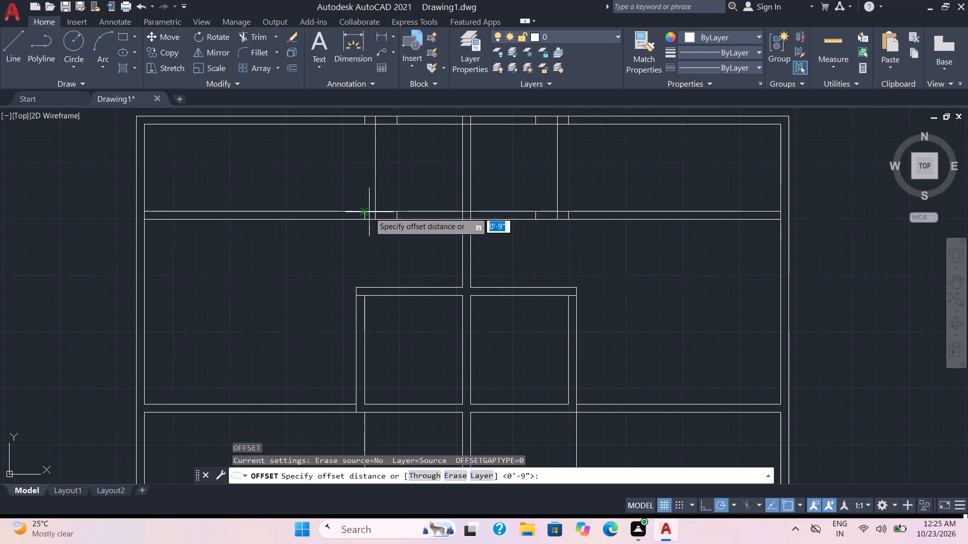
{"action": "type", "text": "3'"}
{"action": "key", "text": "Return"}
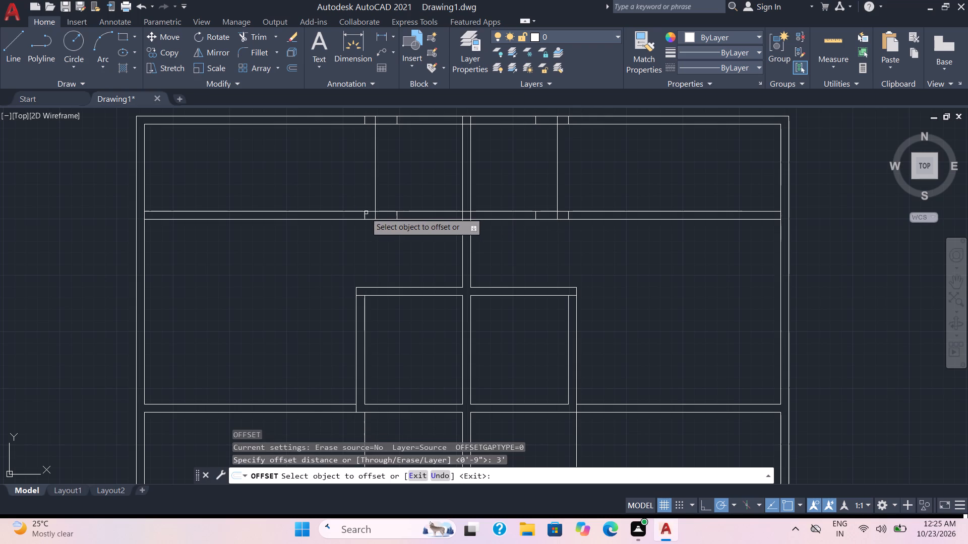
{"action": "left_click", "coordinate": [365, 215]}
{"action": "left_click", "coordinate": [336, 215]}
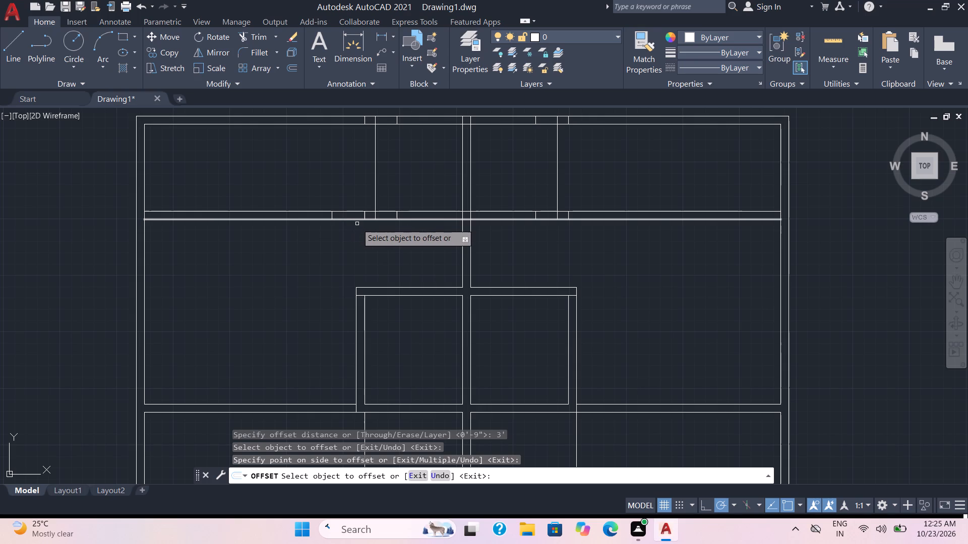
{"action": "key", "text": "ctrl+z"}
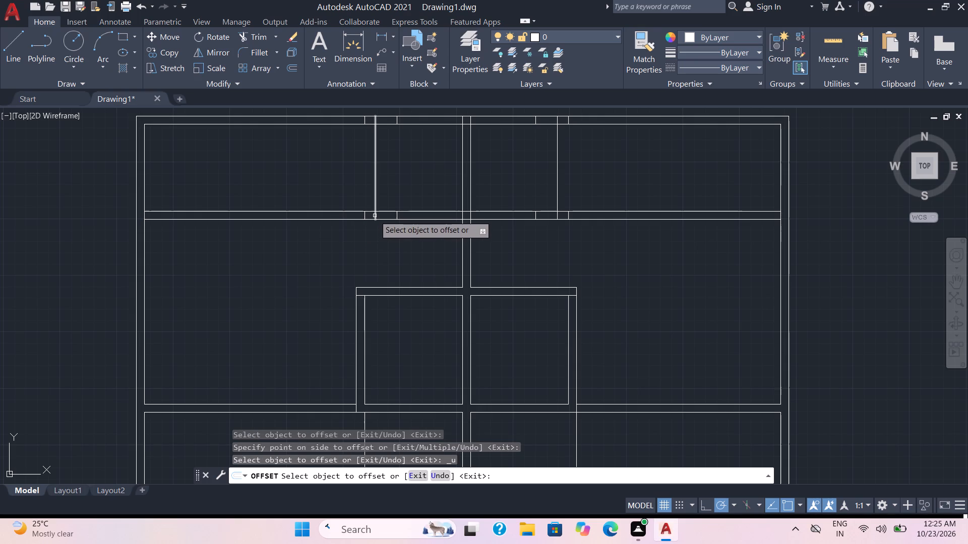
{"action": "left_click", "coordinate": [375, 216]}
{"action": "left_click", "coordinate": [345, 210]}
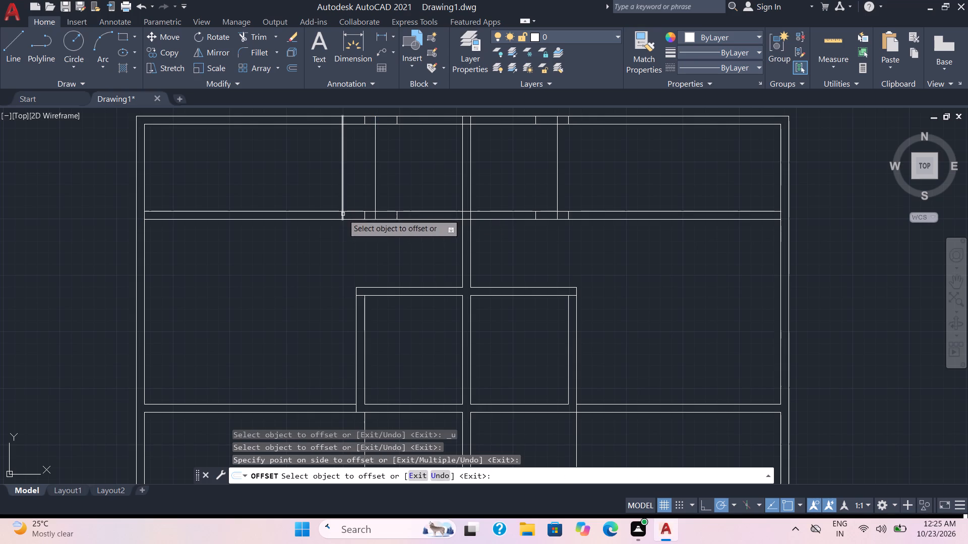
{"action": "left_click", "coordinate": [343, 214]}
{"action": "left_click", "coordinate": [320, 214]}
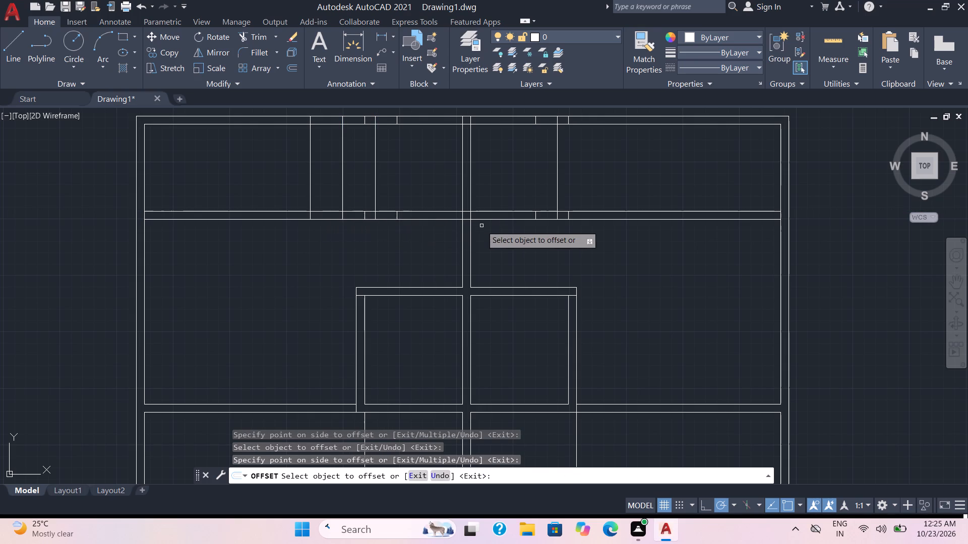
{"action": "left_click", "coordinate": [557, 218]}
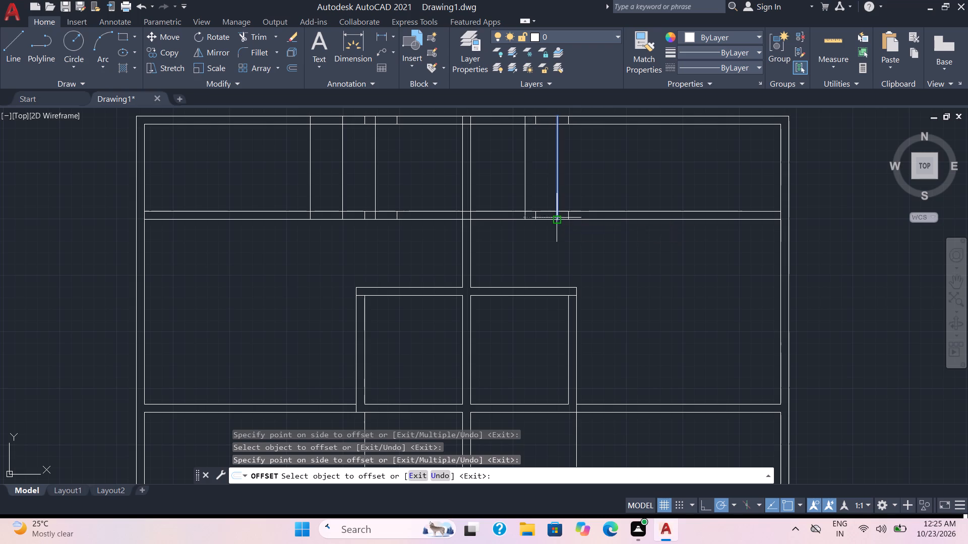
{"action": "left_click", "coordinate": [603, 227]}
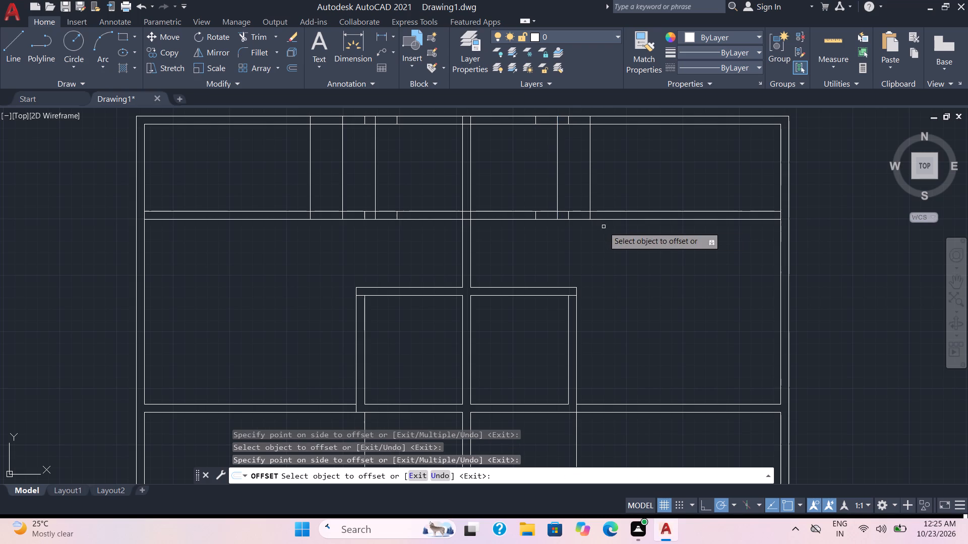
Offset the central room's right outer wall line 1' outward, and offset that copy a further 3' outward.
{"action": "left_click", "coordinate": [578, 351]}
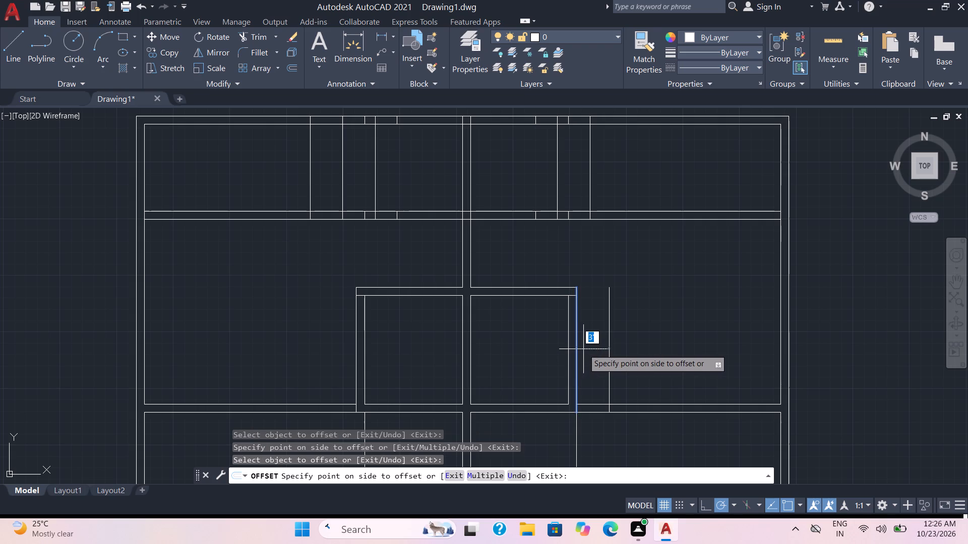
{"action": "key", "text": "1"}
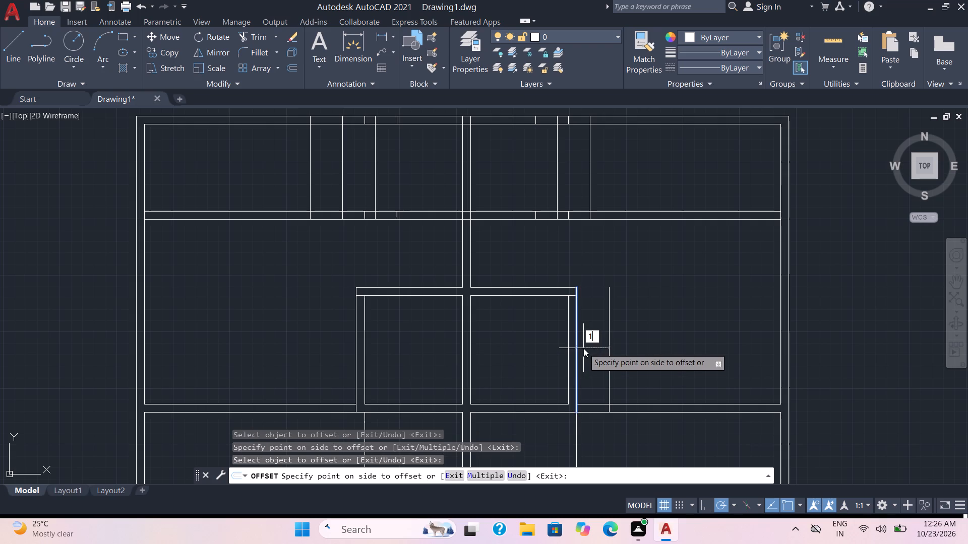
{"action": "key", "text": "apostrophe"}
{"action": "key", "text": "Return"}
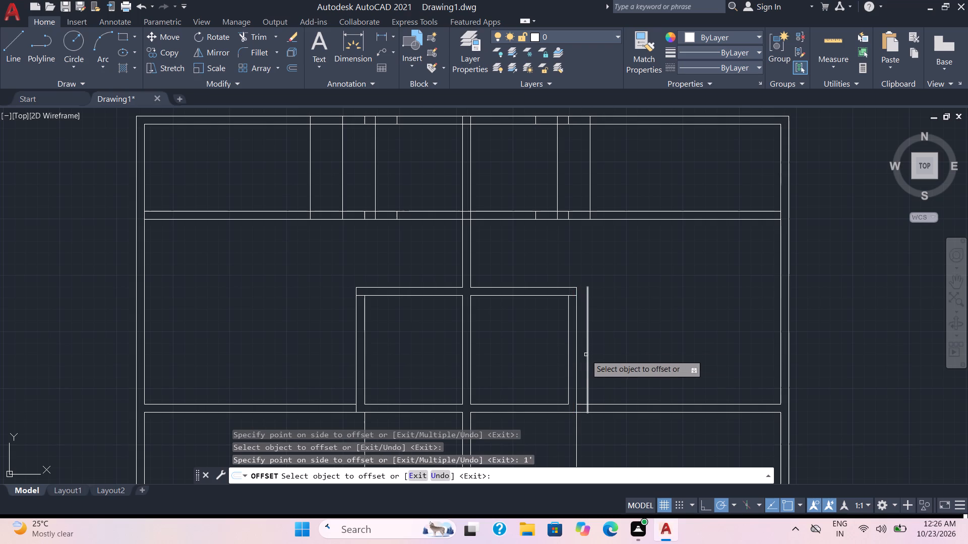
{"action": "left_click", "coordinate": [586, 355]}
{"action": "left_click", "coordinate": [628, 354]}
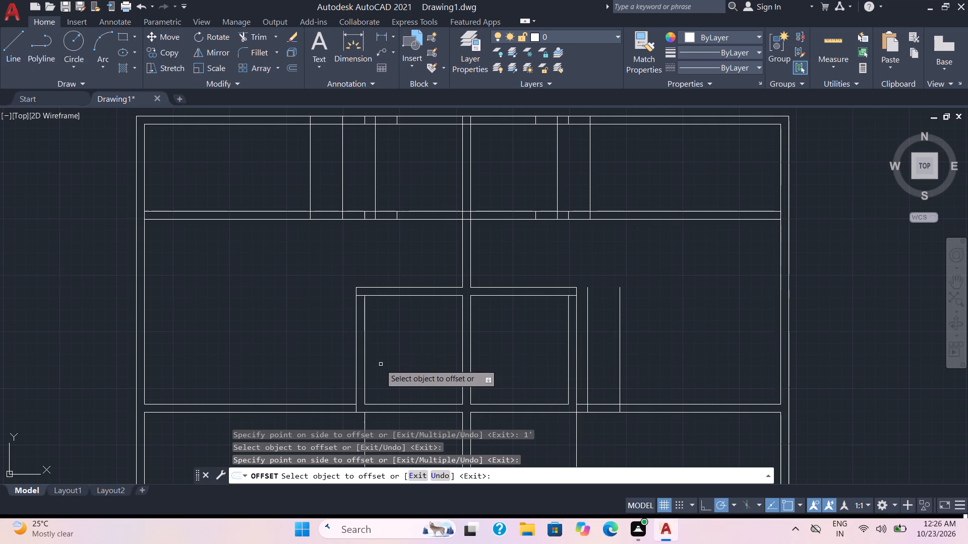
Offset the central room's left outer wall line 1' outward, and offset that copy a further 3' outward.
{"action": "left_click", "coordinate": [355, 377]}
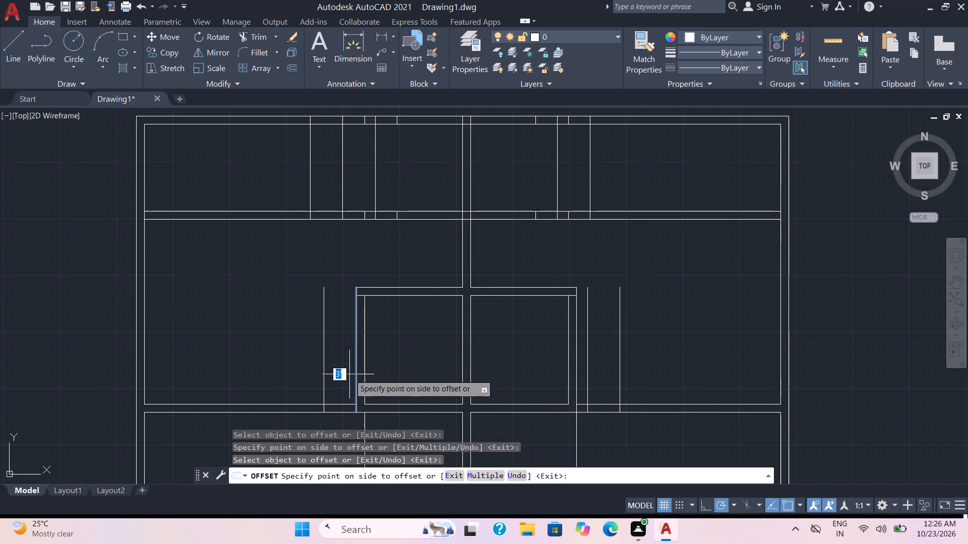
{"action": "key", "text": "1"}
{"action": "key", "text": "apostrophe"}
{"action": "key", "text": "Return"}
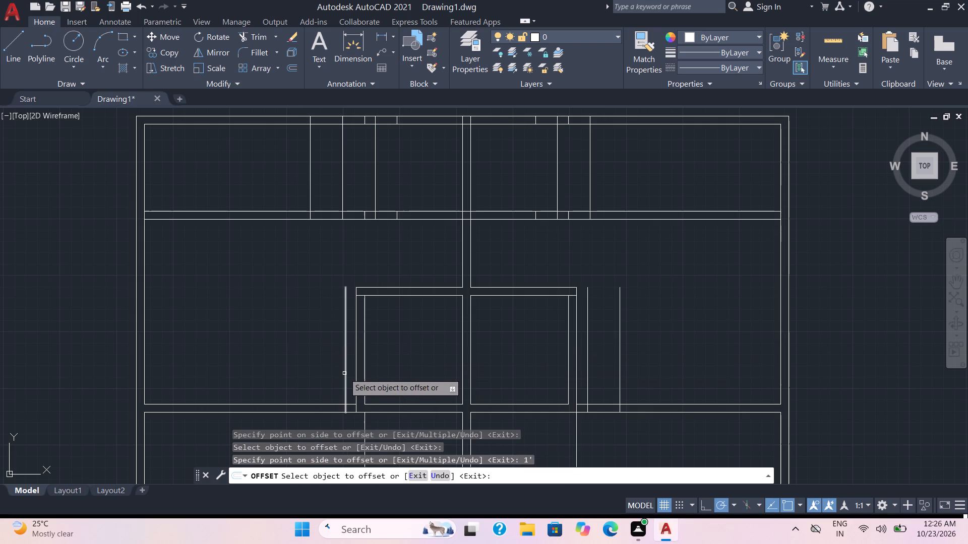
{"action": "left_click", "coordinate": [344, 373]}
{"action": "left_click", "coordinate": [322, 370]}
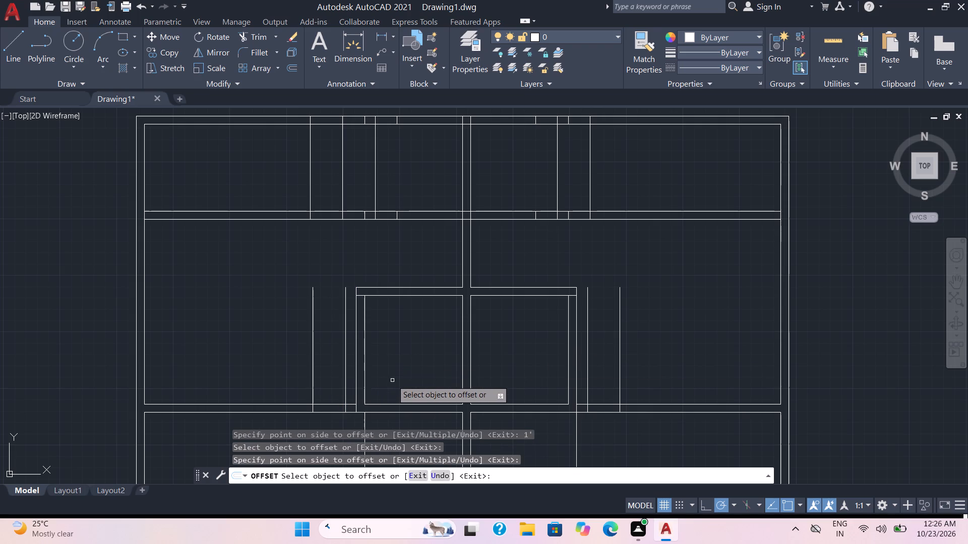
Offset the inner face of the central room's top wall 3' downward on both sides of the party wall.
{"action": "scroll", "coordinate": [392, 380], "scroll_direction": "down", "scroll_amount": 1}
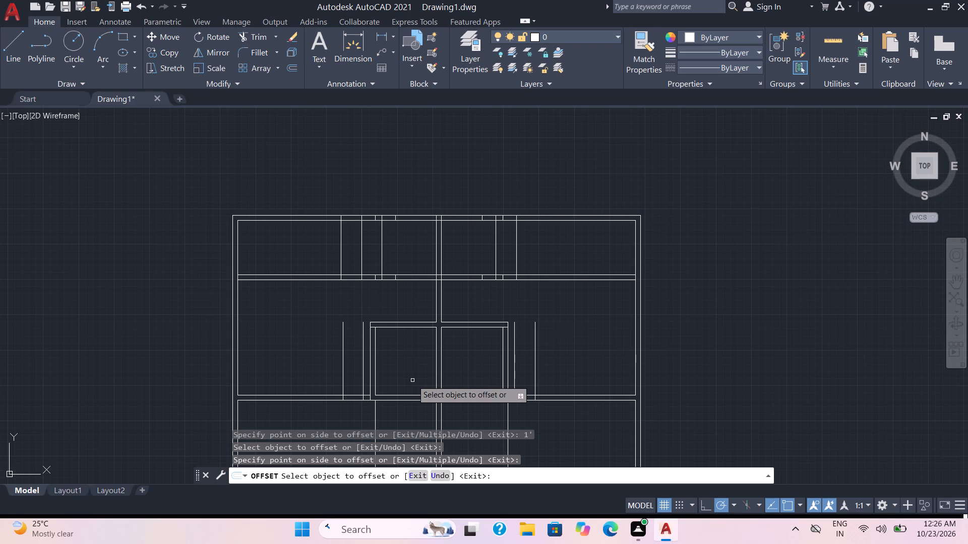
{"action": "left_click", "coordinate": [394, 328]}
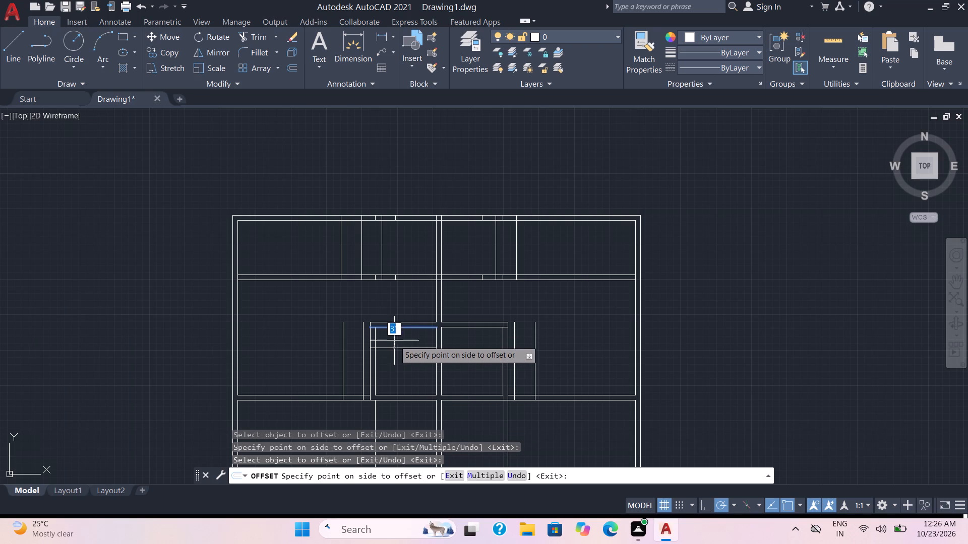
{"action": "left_click", "coordinate": [394, 342]}
{"action": "left_click", "coordinate": [494, 328]}
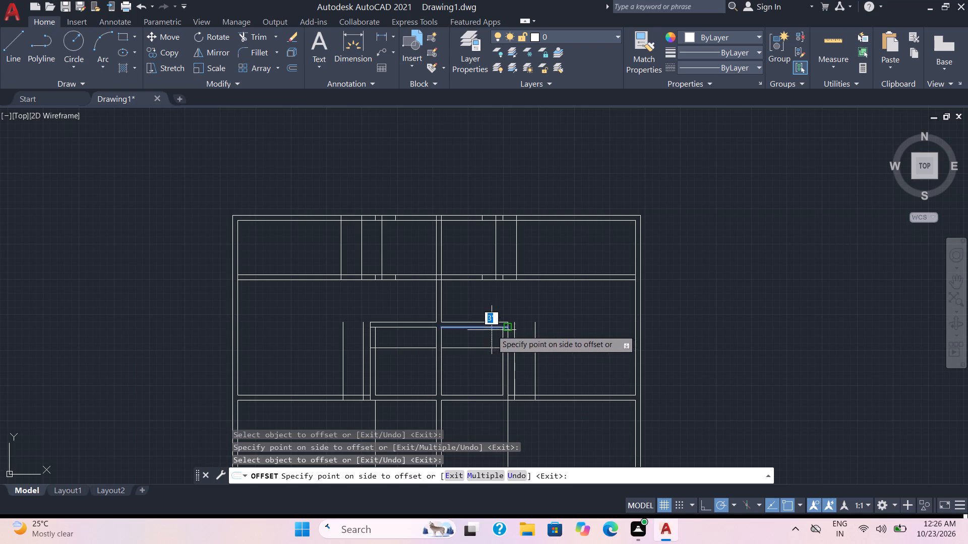
{"action": "left_click", "coordinate": [487, 340]}
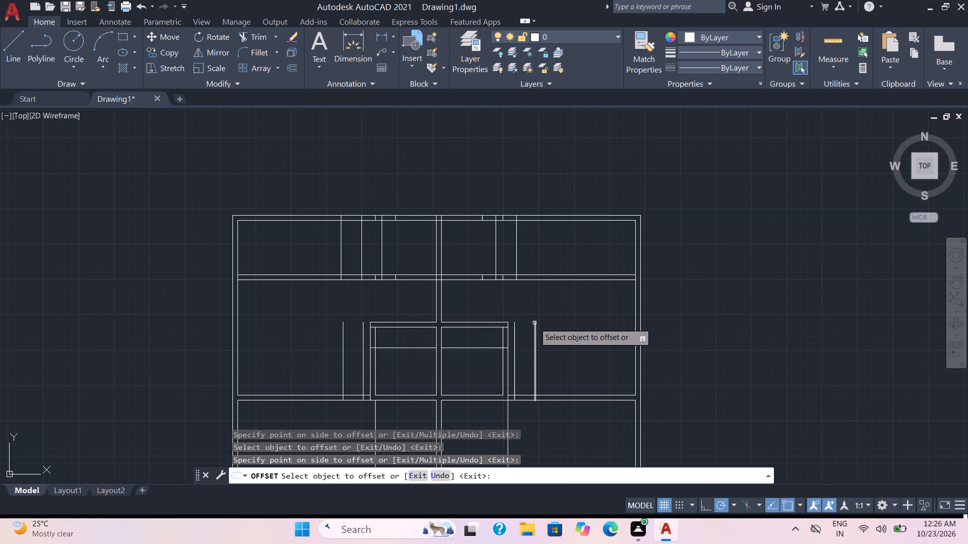
Offset the right exterior wall's inner line 3' inward and the upper cross wall's lower face 3' downward.
{"action": "scroll", "coordinate": [534, 323], "scroll_direction": "up", "scroll_amount": 1}
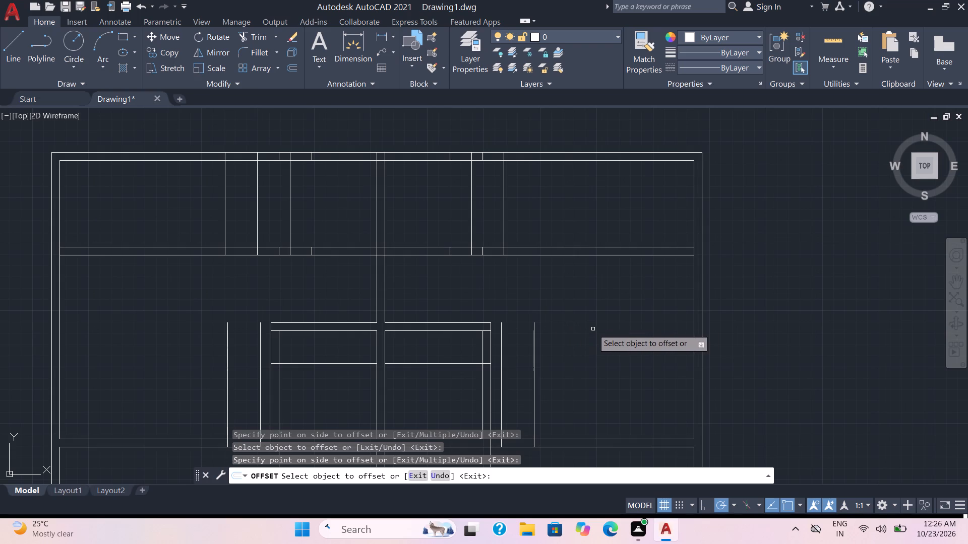
{"action": "left_click", "coordinate": [694, 302]}
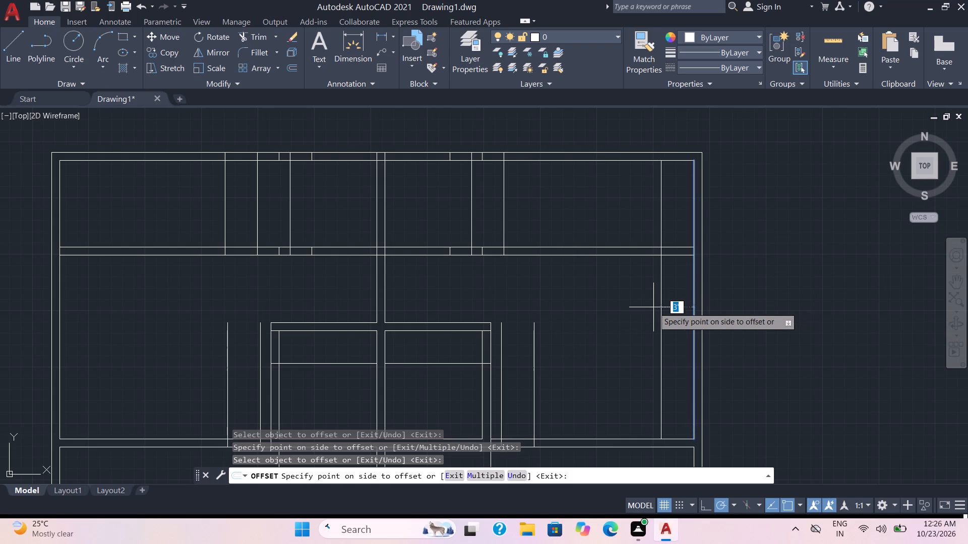
{"action": "left_click", "coordinate": [653, 307]}
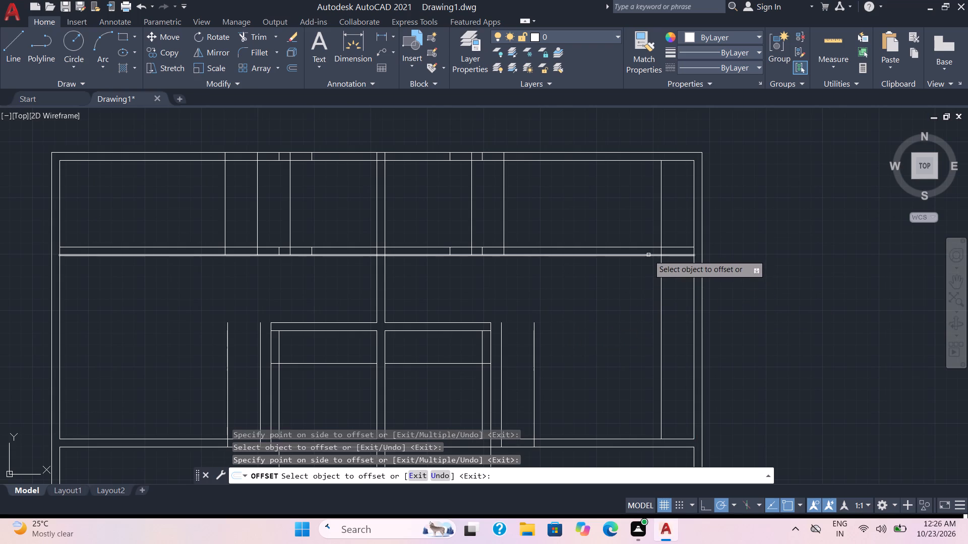
{"action": "left_click", "coordinate": [648, 255]}
{"action": "left_click", "coordinate": [642, 275]}
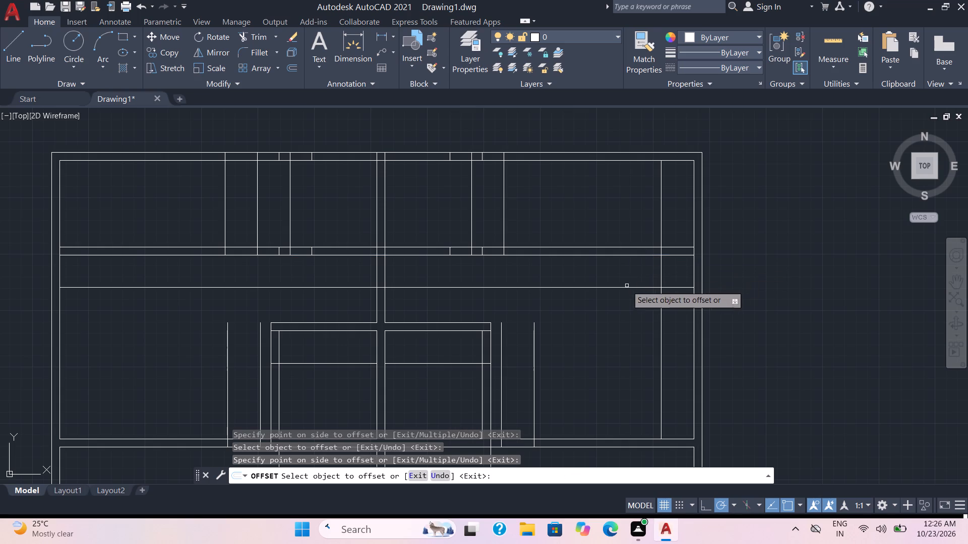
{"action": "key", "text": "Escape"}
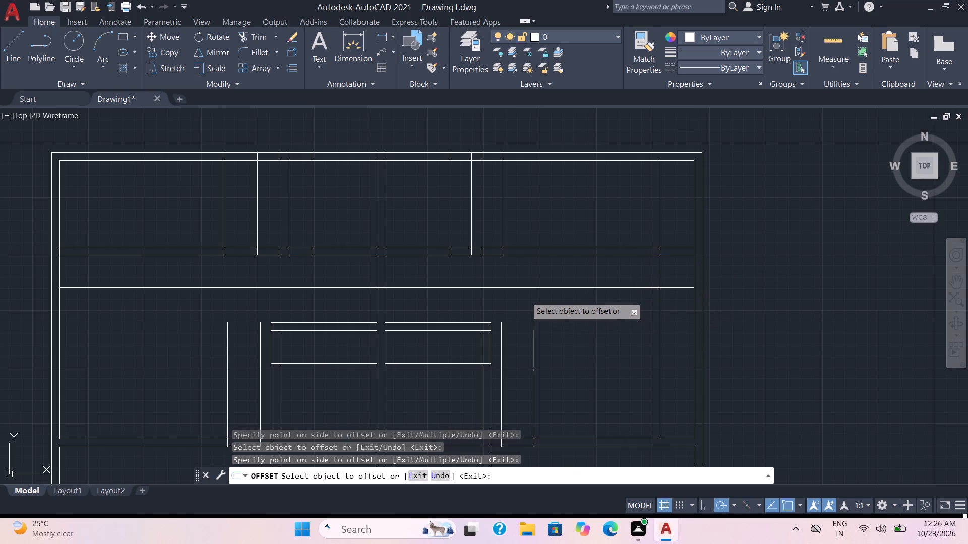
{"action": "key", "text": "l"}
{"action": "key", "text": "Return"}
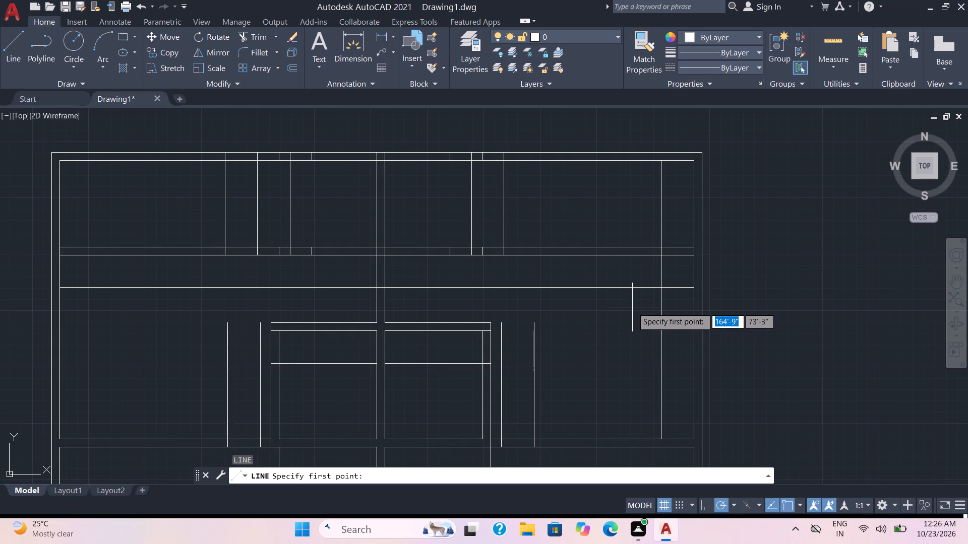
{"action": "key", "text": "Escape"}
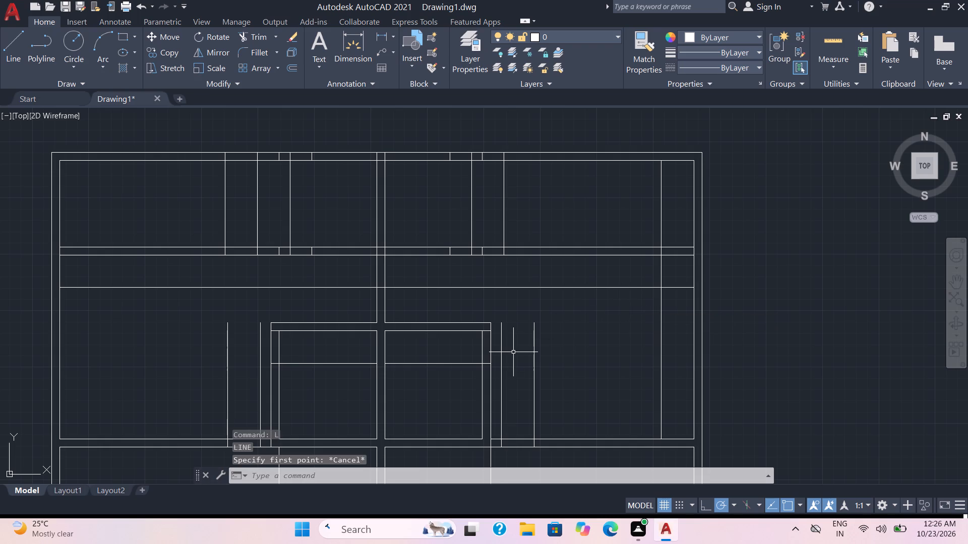
Trim the two offset guide lines outside the central room's right wall and cut the 3' opening between them in the lower cross wall.
{"action": "key", "text": "t"}
{"action": "key", "text": "r"}
{"action": "key", "text": "Return"}
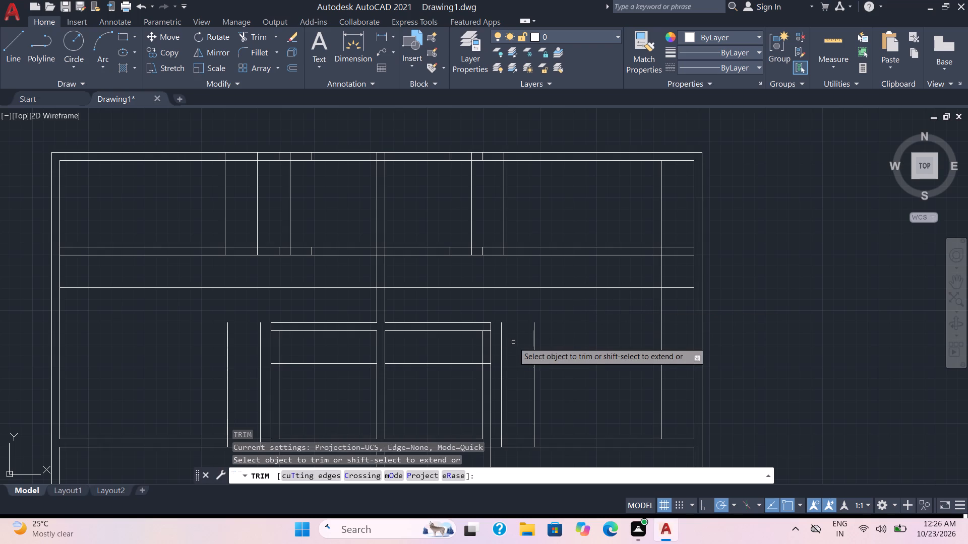
{"action": "left_click", "coordinate": [501, 360]}
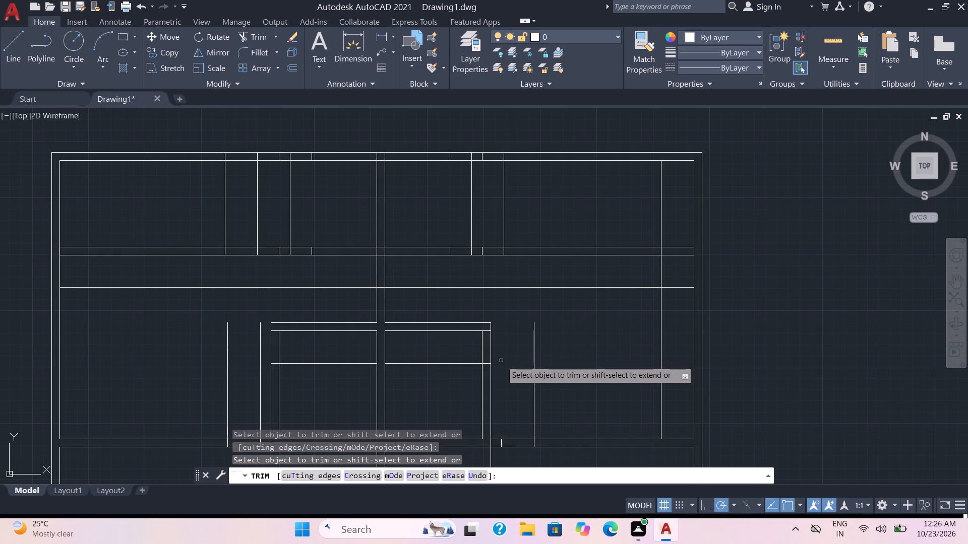
{"action": "left_click", "coordinate": [535, 375]}
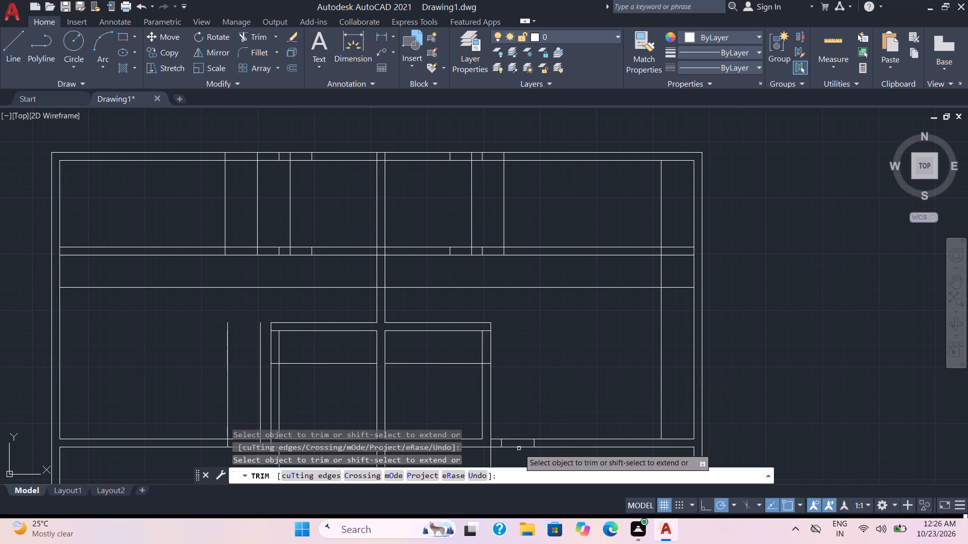
{"action": "left_click_drag", "start_coordinate": [517, 431], "coordinate": [521, 456]}
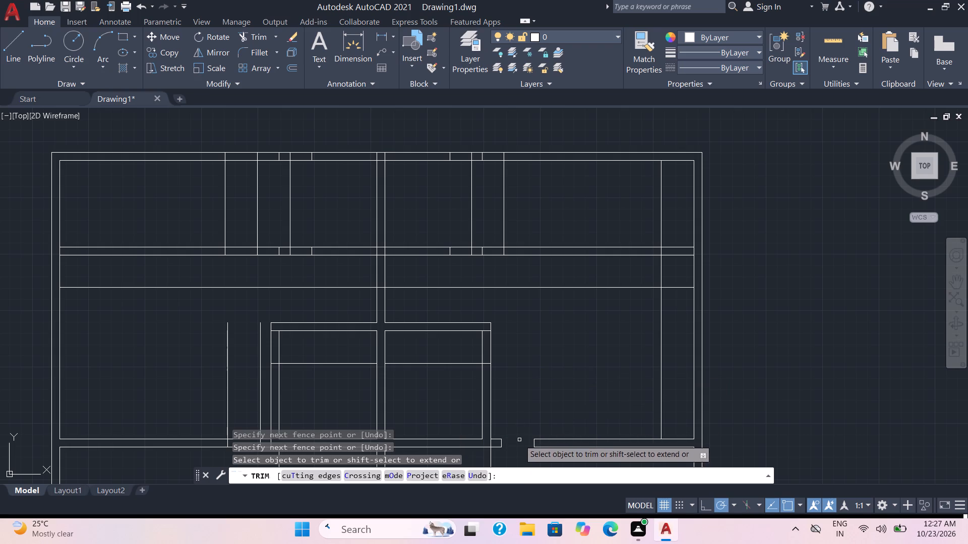
Trim 3' openings at the top of the central room's right and left side walls, clearing the offset guide lines there.
{"action": "left_click", "coordinate": [503, 346]}
{"action": "left_click", "coordinate": [468, 345]}
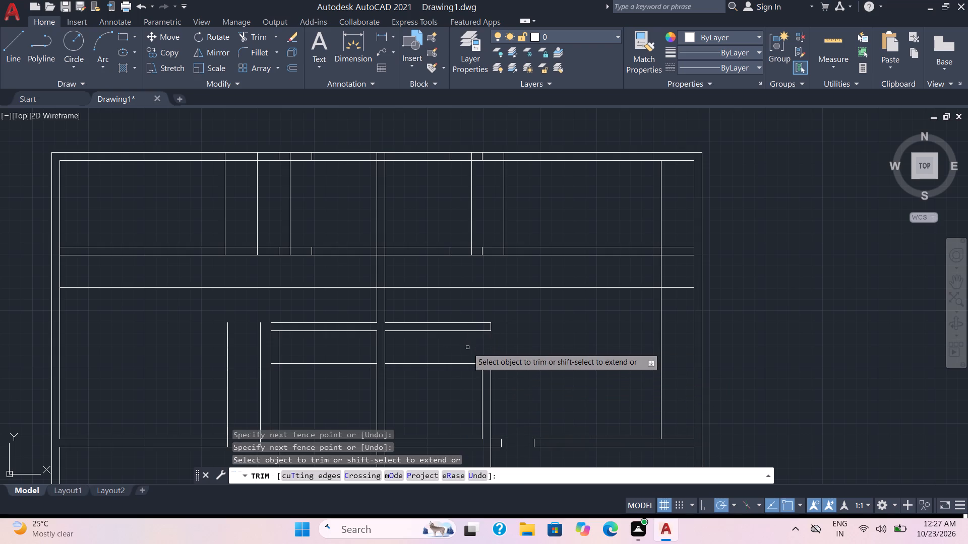
{"action": "left_click", "coordinate": [461, 365]}
{"action": "left_click_drag", "start_coordinate": [346, 381], "coordinate": [346, 354]}
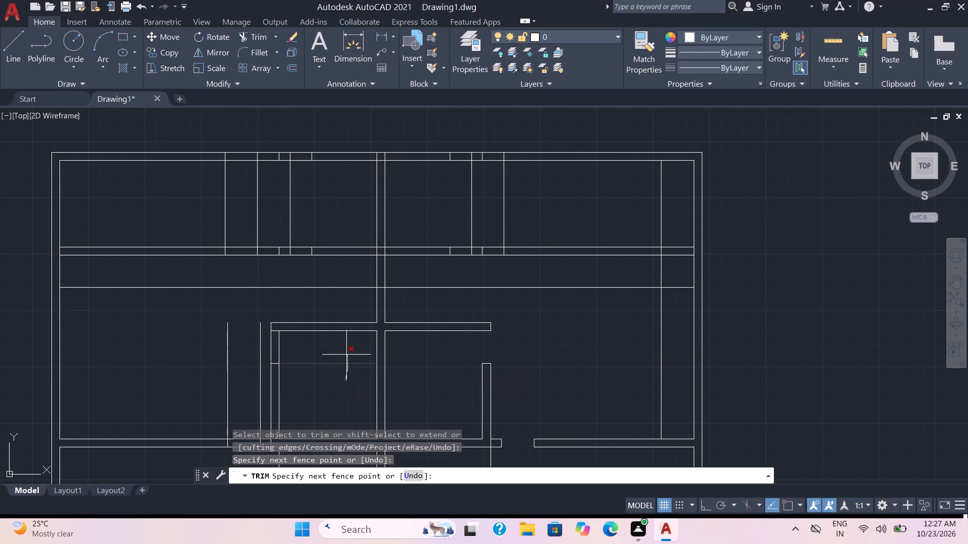
{"action": "left_click_drag", "start_coordinate": [346, 354], "coordinate": [216, 356]}
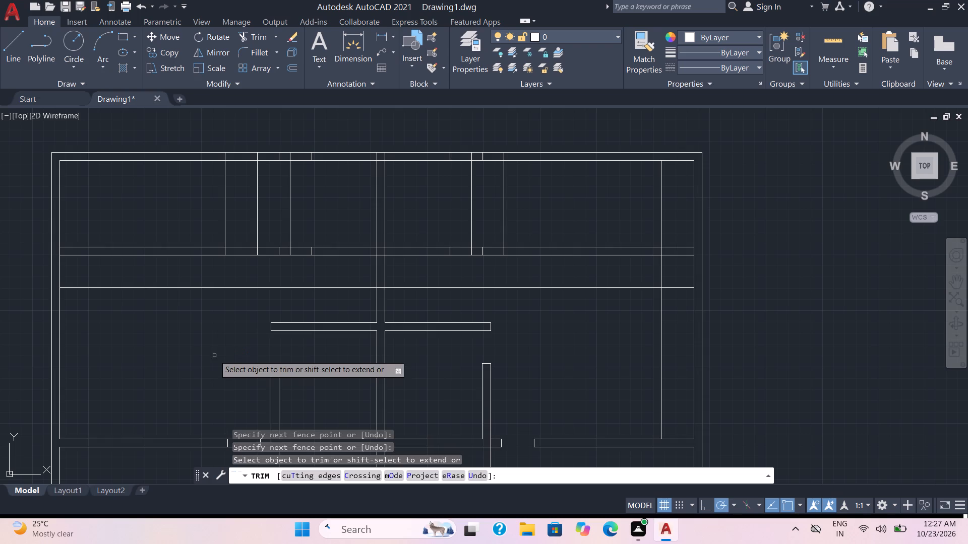
Cut the left unit's 3' opening in the lower cross wall and trim the side-wall lines crossing that wall at both junctions.
{"action": "scroll", "coordinate": [218, 361], "scroll_direction": "down", "scroll_amount": 1}
{"action": "middle_click_drag", "start_coordinate": [218, 361], "coordinate": [244, 300]}
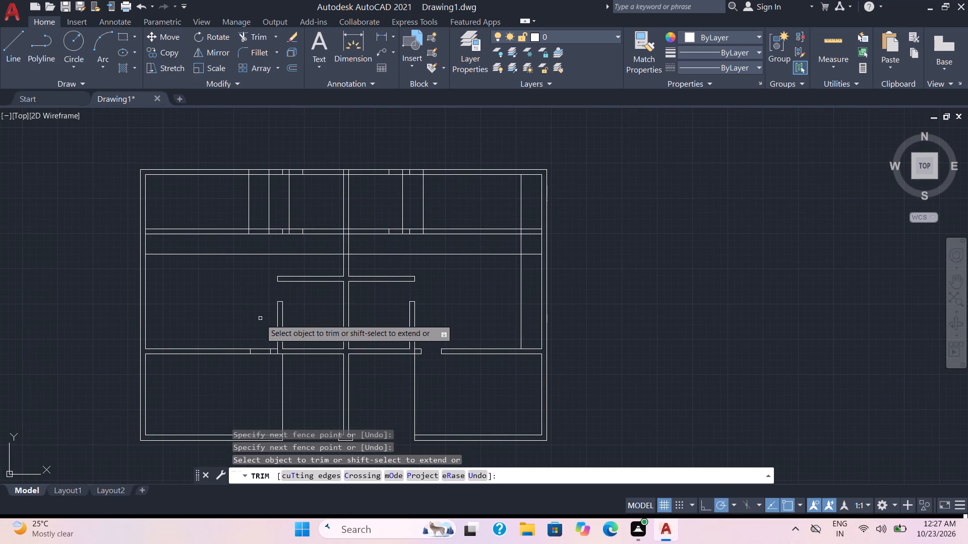
{"action": "left_click_drag", "start_coordinate": [261, 327], "coordinate": [260, 366]}
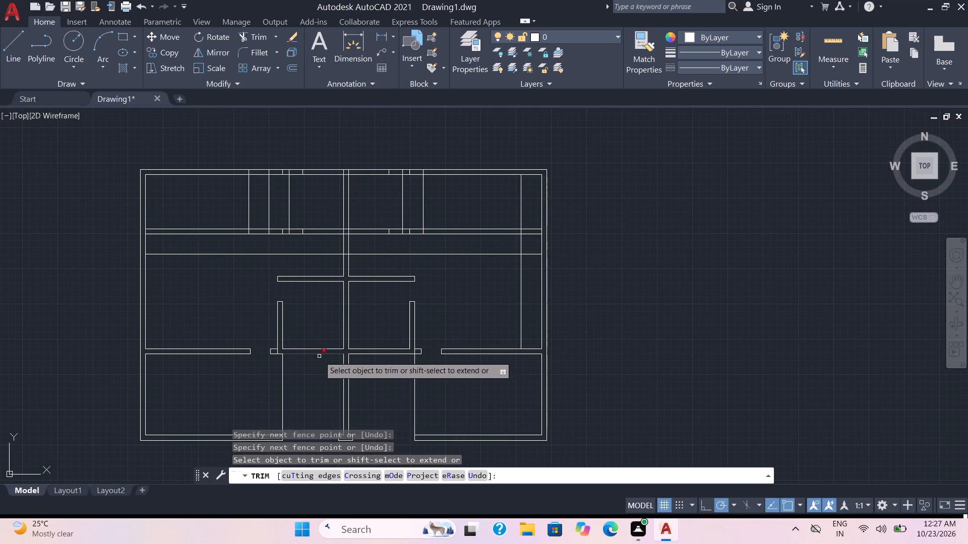
{"action": "scroll", "coordinate": [386, 366], "scroll_direction": "up", "scroll_amount": 1}
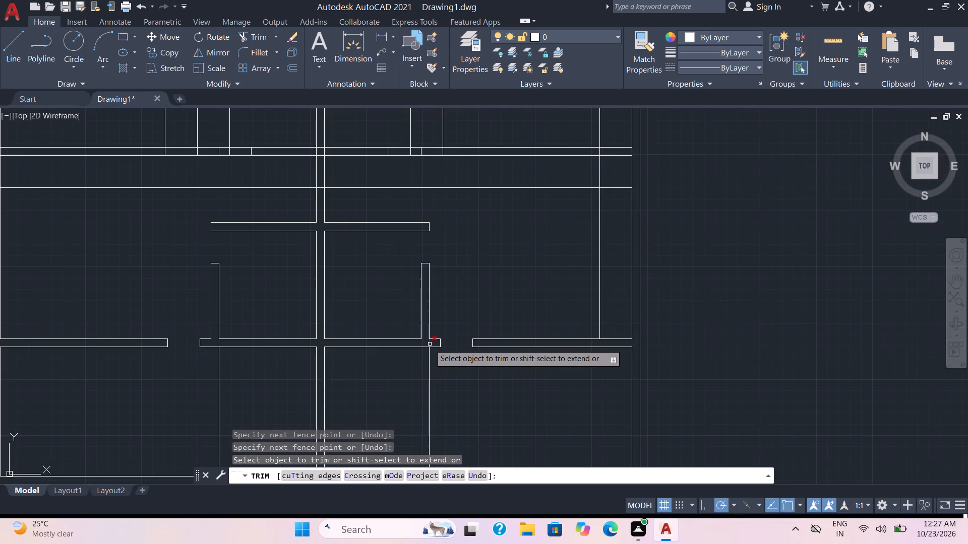
{"action": "left_click", "coordinate": [430, 344]}
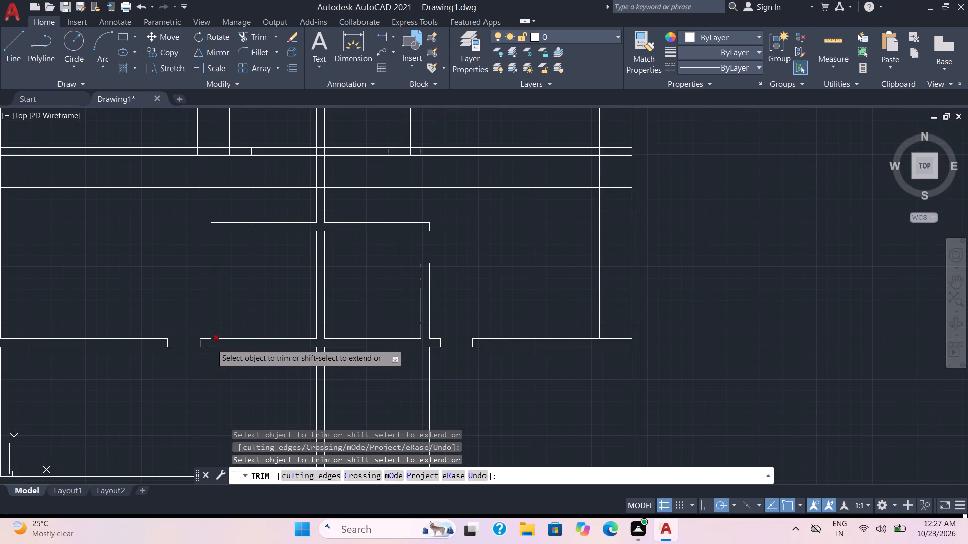
{"action": "left_click", "coordinate": [211, 344]}
Trim the horizontal 3' offset line below the upper cross wall throughout the left unit and across the party wall.
{"action": "scroll", "coordinate": [279, 303], "scroll_direction": "down", "scroll_amount": 2}
{"action": "scroll", "coordinate": [274, 301], "scroll_direction": "up", "scroll_amount": 2}
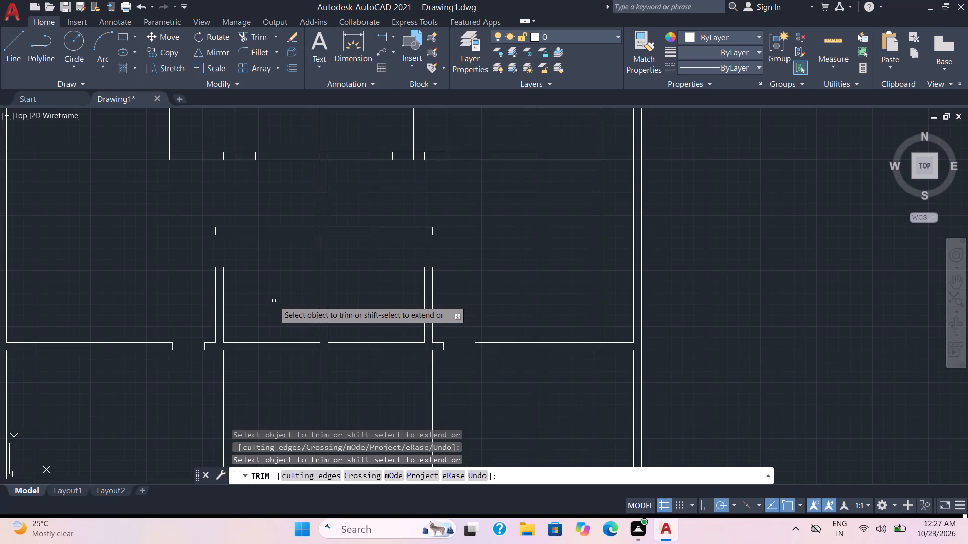
{"action": "middle_click_drag", "start_coordinate": [274, 301], "coordinate": [284, 400]}
{"action": "left_click", "coordinate": [307, 292]}
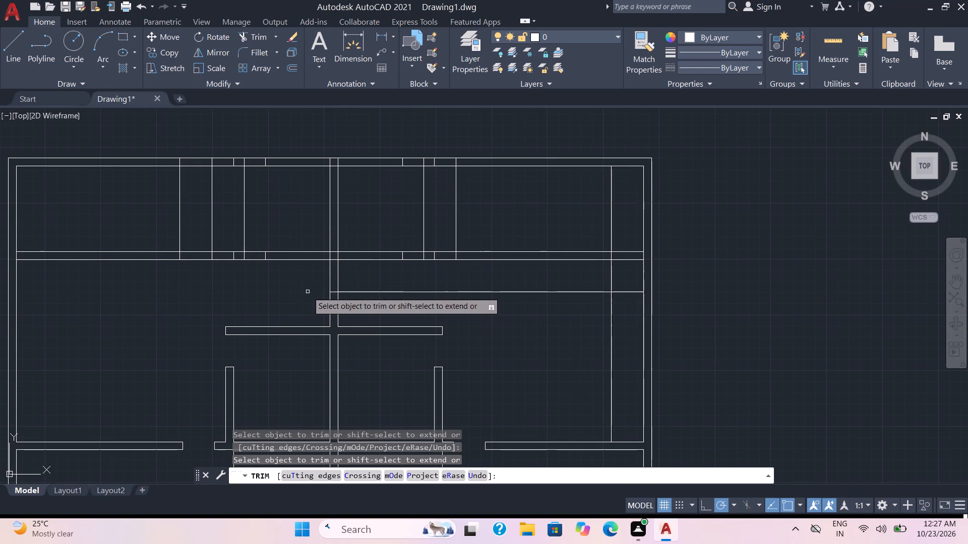
{"action": "left_click", "coordinate": [335, 291]}
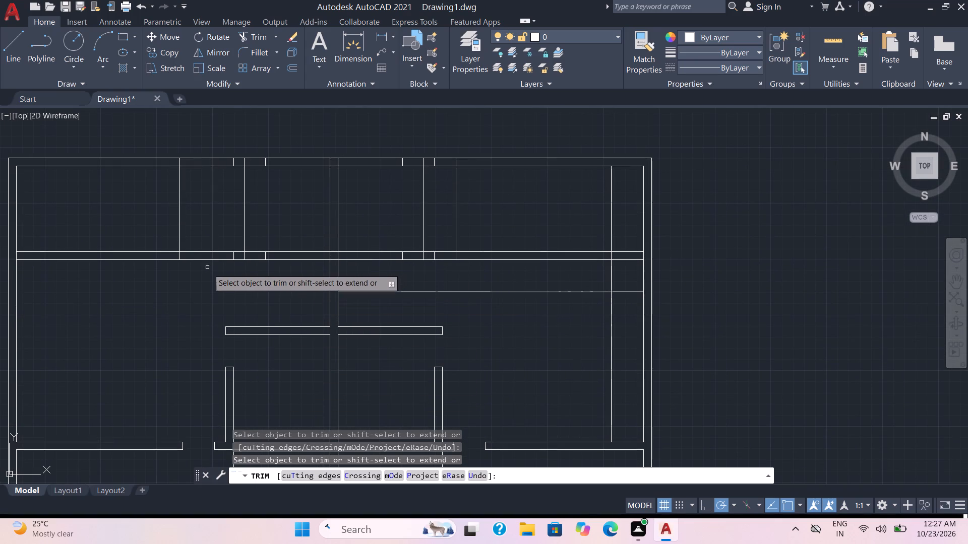
Trim the left unit's guide lines, cut the 3' opening in the upper cross wall, and remove the two leftover stubs beside it.
{"action": "left_click_drag", "start_coordinate": [231, 217], "coordinate": [215, 215]}
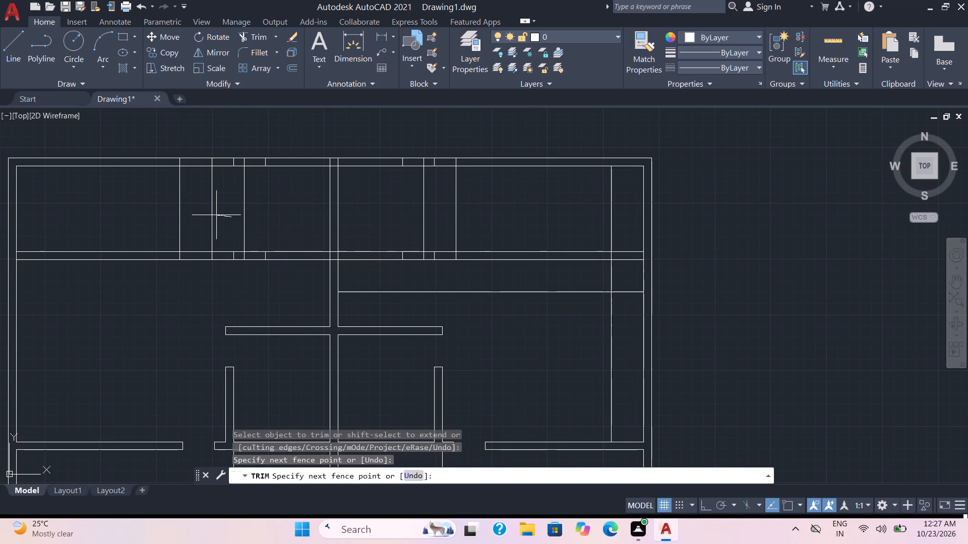
{"action": "left_click_drag", "start_coordinate": [215, 215], "coordinate": [161, 213]}
{"action": "left_click_drag", "start_coordinate": [193, 230], "coordinate": [196, 293]}
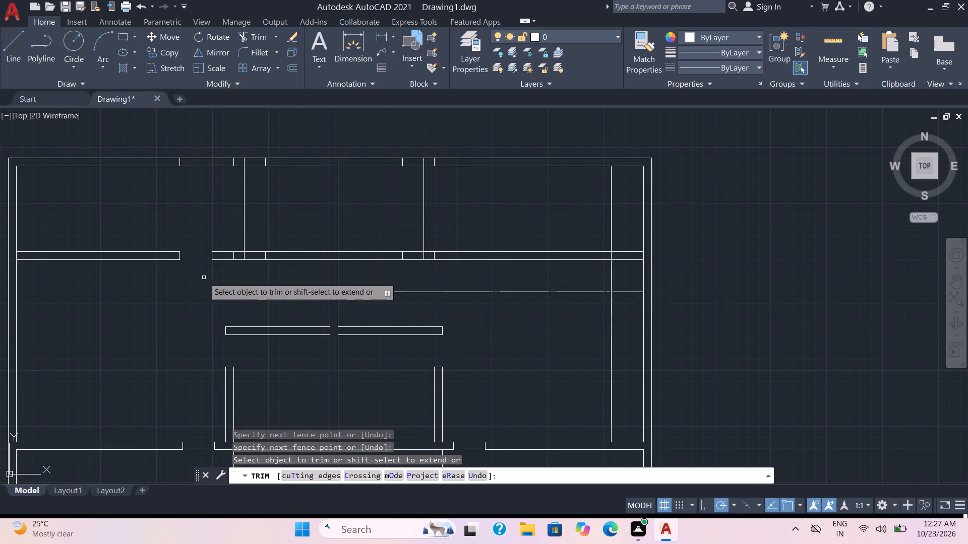
{"action": "left_click", "coordinate": [232, 255]}
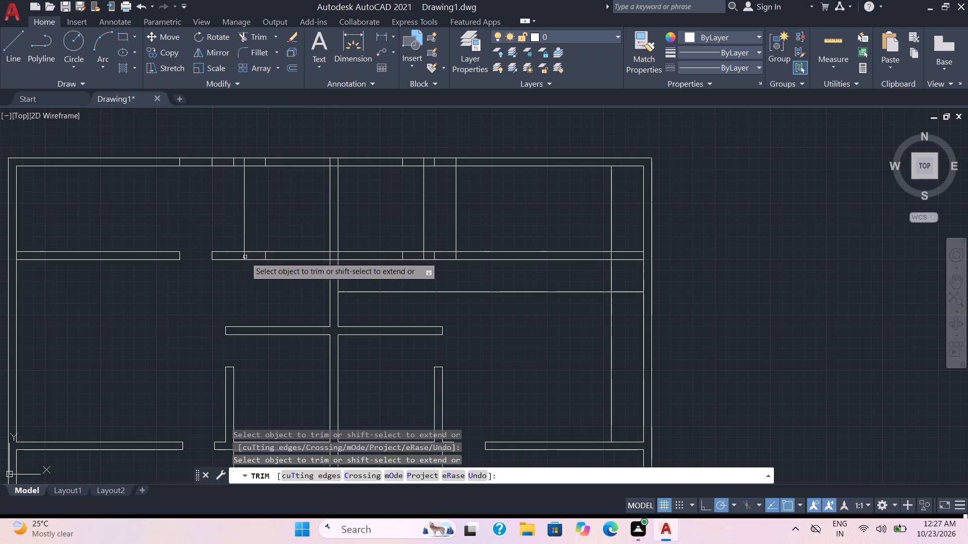
{"action": "left_click", "coordinate": [266, 256]}
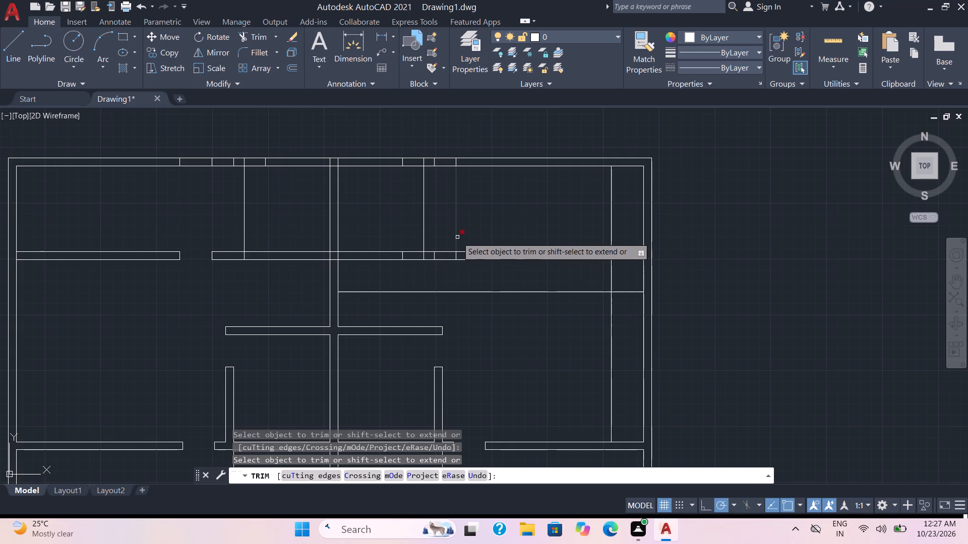
Cut the right unit's 3' opening in the upper cross wall and trim the stubs inside the wall beside it.
{"action": "left_click_drag", "start_coordinate": [461, 232], "coordinate": [450, 265]}
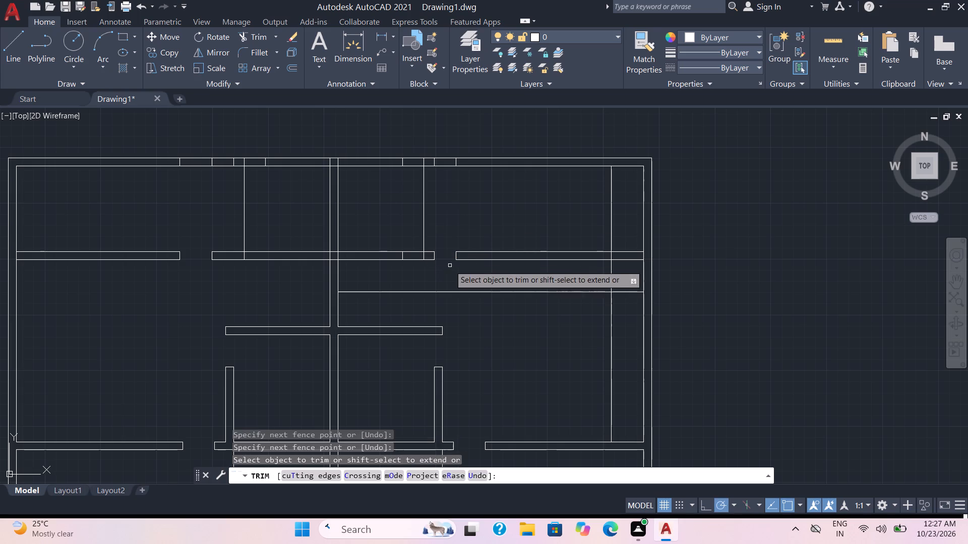
{"action": "left_click", "coordinate": [425, 255]}
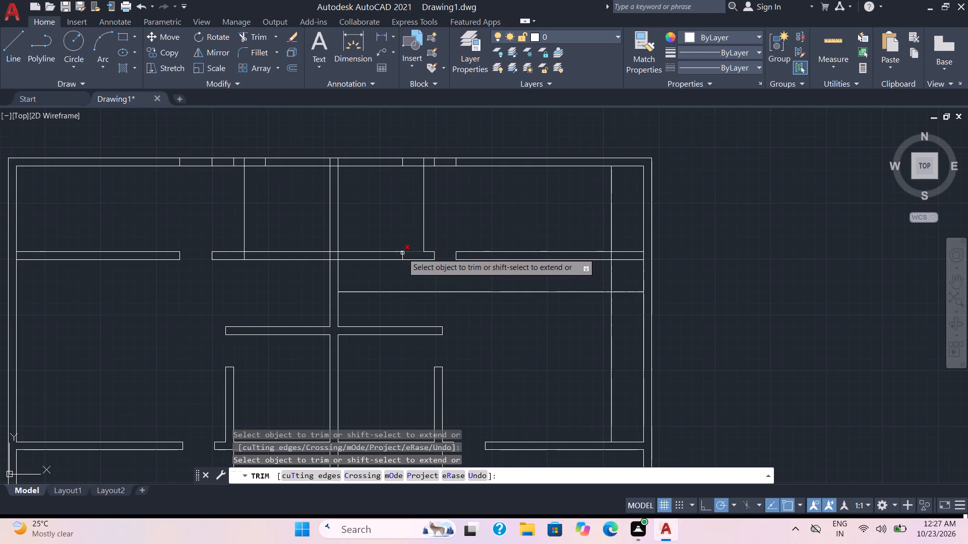
{"action": "left_click", "coordinate": [402, 256]}
Trim the party wall lines inside the upper cross wall and extend the right unit's partition line down across that wall.
{"action": "left_click", "coordinate": [351, 256]}
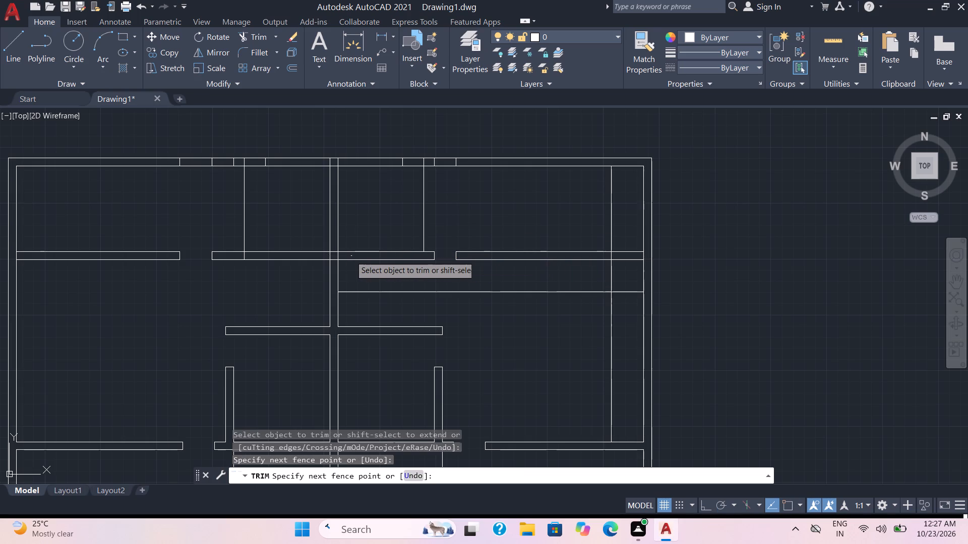
{"action": "left_click", "coordinate": [323, 254]}
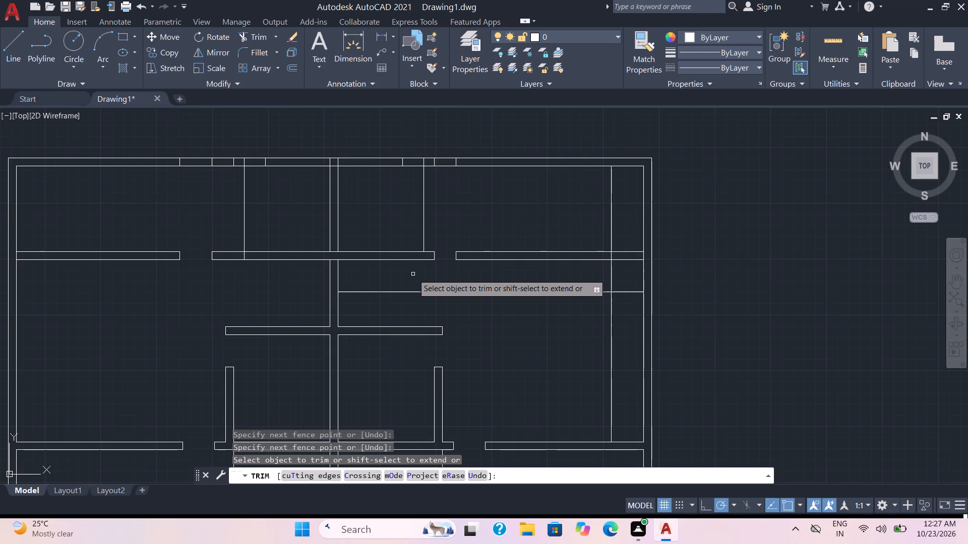
{"action": "left_click", "coordinate": [424, 239], "text": "shift"}
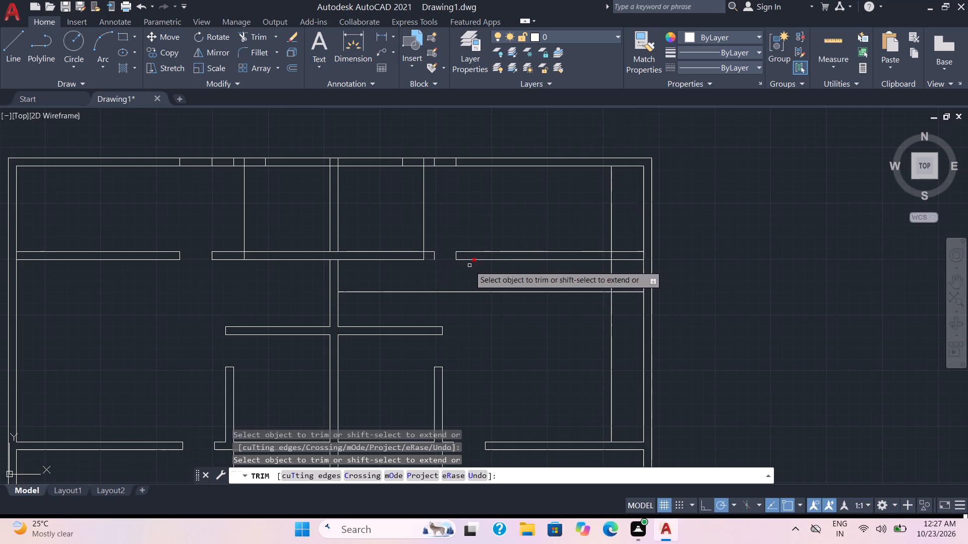
Trim the right unit's vertical 3' offset line above and through the upper cross wall, and the left partition line inside that wall.
{"action": "left_click", "coordinate": [613, 237]}
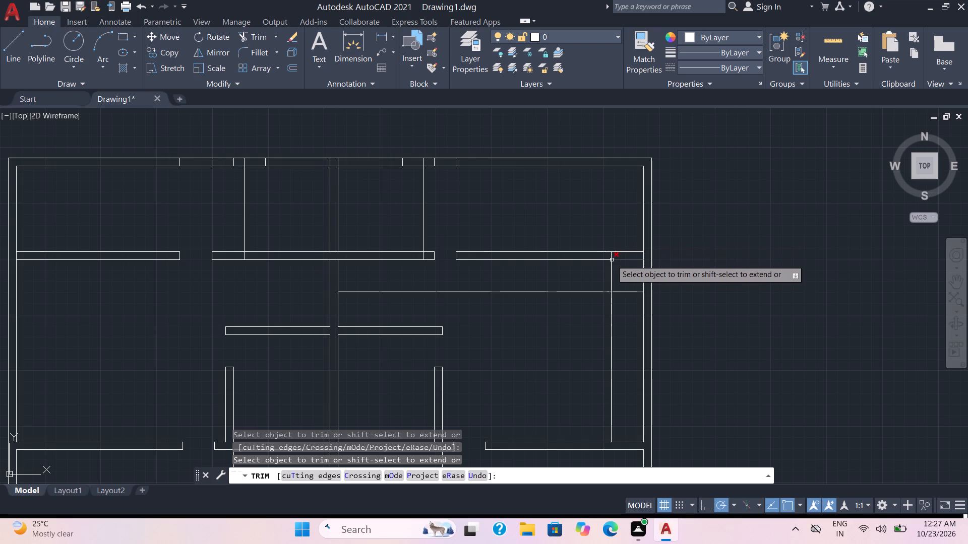
{"action": "left_click", "coordinate": [612, 256]}
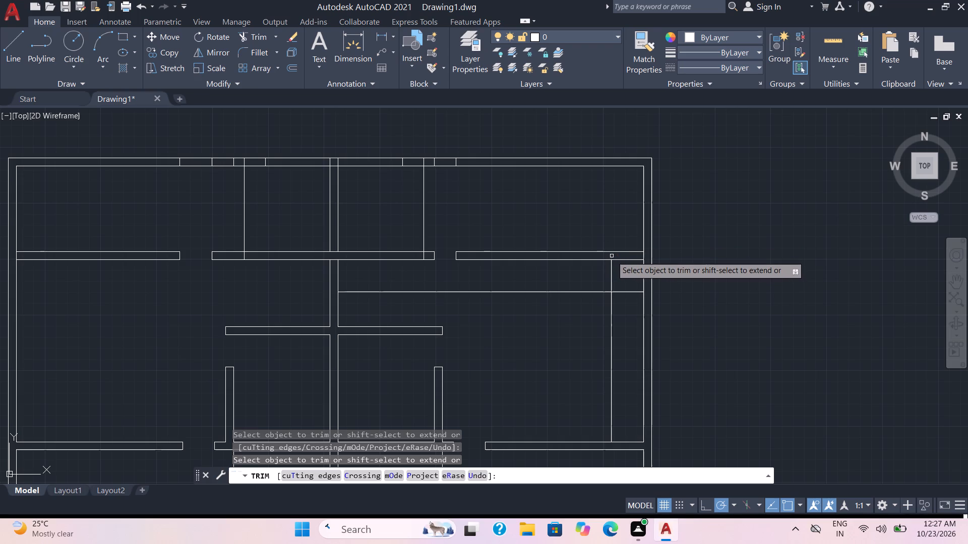
{"action": "left_click", "coordinate": [243, 256]}
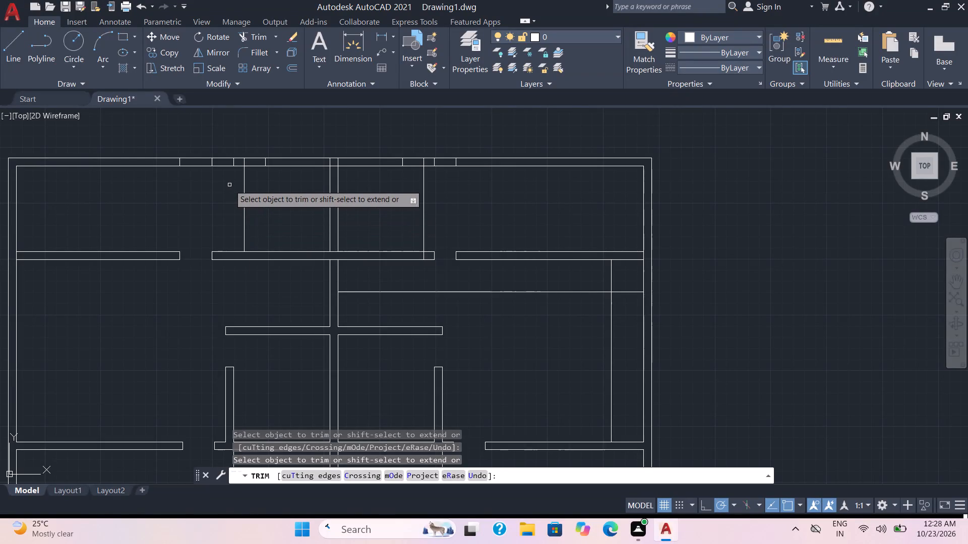
Trim all line stubs inside the top exterior wall and the right exterior wall's inner line at the upper cross wall junction.
{"action": "left_click", "coordinate": [175, 163]}
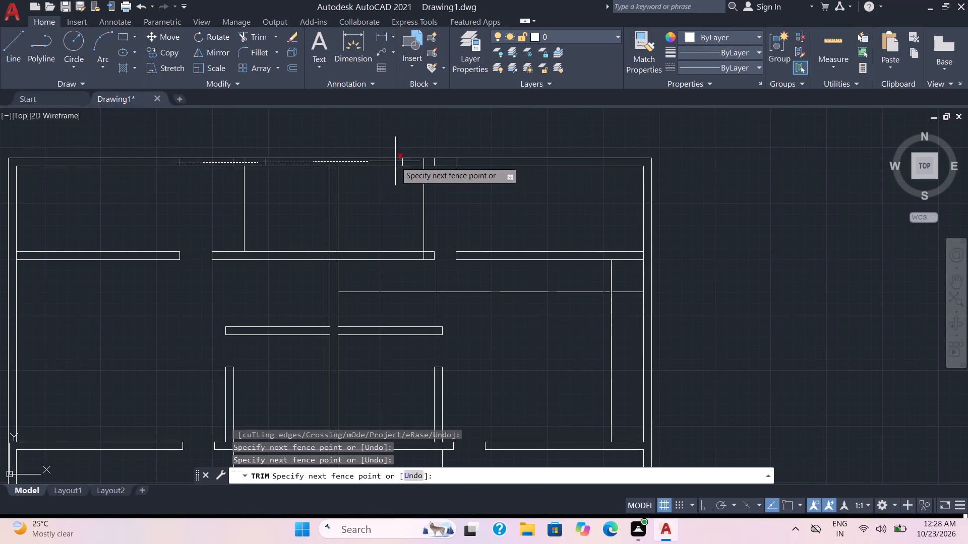
{"action": "left_click", "coordinate": [463, 164]}
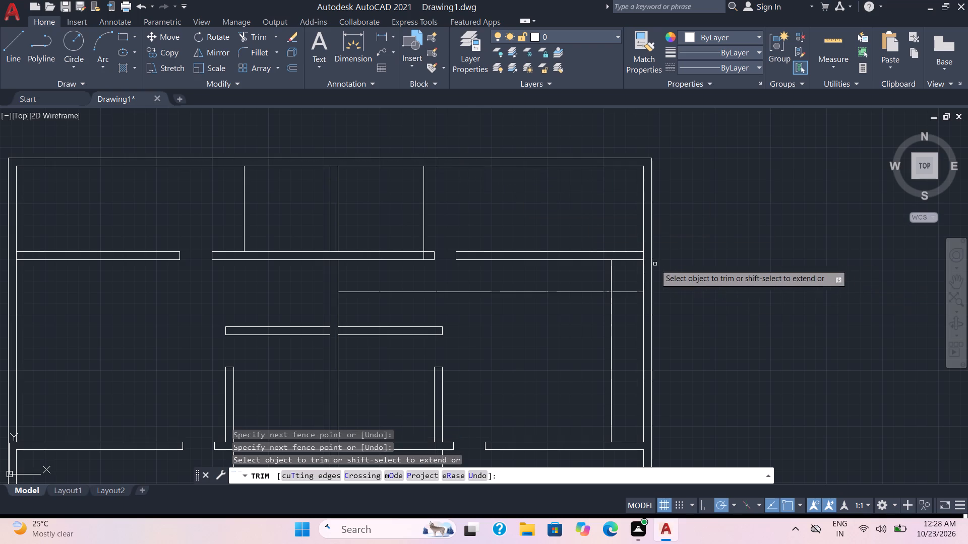
{"action": "left_click", "coordinate": [643, 256]}
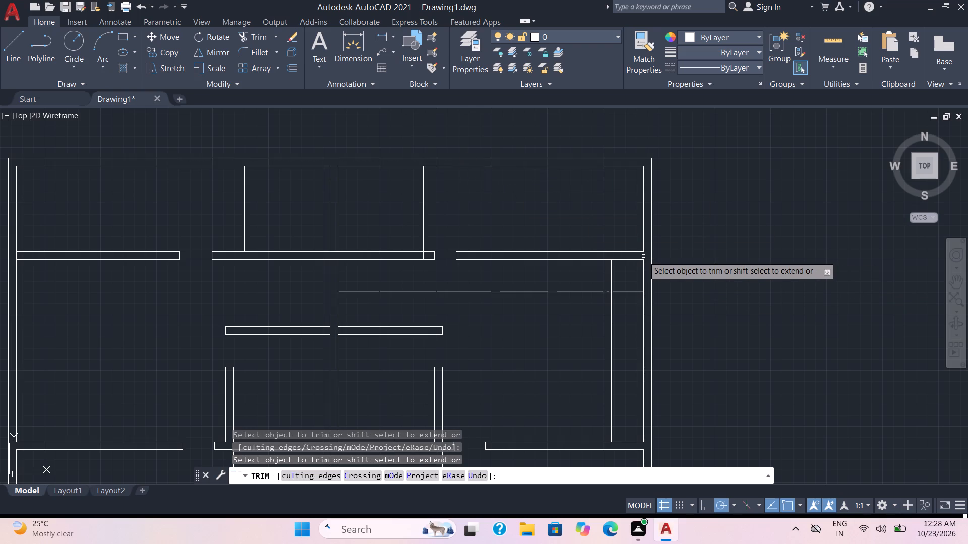
{"action": "scroll", "coordinate": [550, 327], "scroll_direction": "down", "scroll_amount": 1}
{"action": "scroll", "coordinate": [549, 327], "scroll_direction": "up", "scroll_amount": 1}
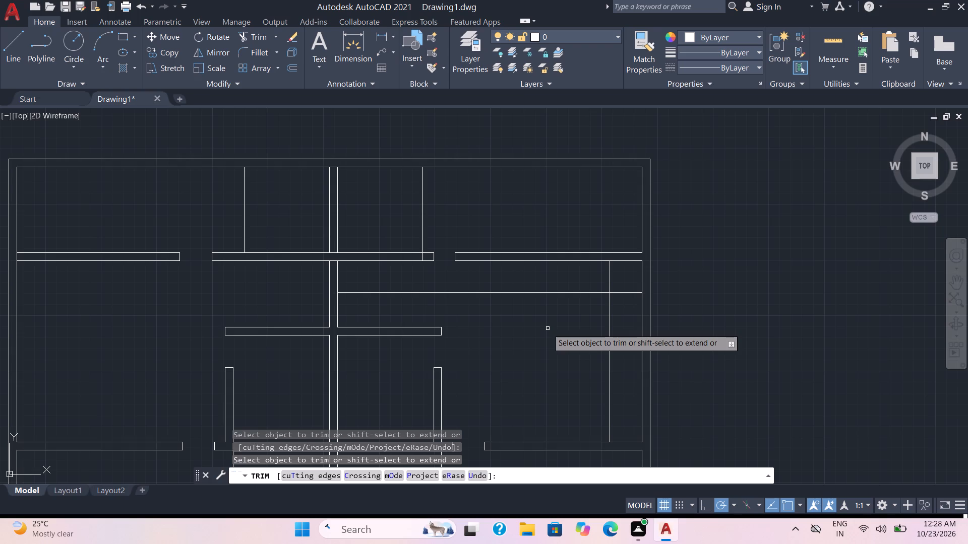
{"action": "key", "text": "Escape"}
Offset the right unit's upper partition line 1' toward the right exterior wall, undoing the wrong 1" copy.
{"action": "key", "text": "o"}
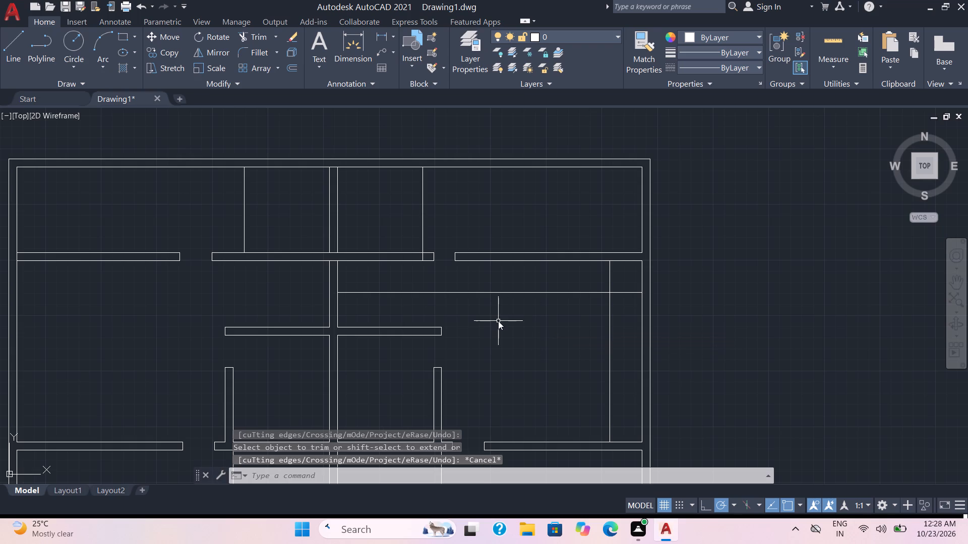
{"action": "key", "text": "Return"}
{"action": "type", "text": "3'"}
{"action": "key", "text": "Return"}
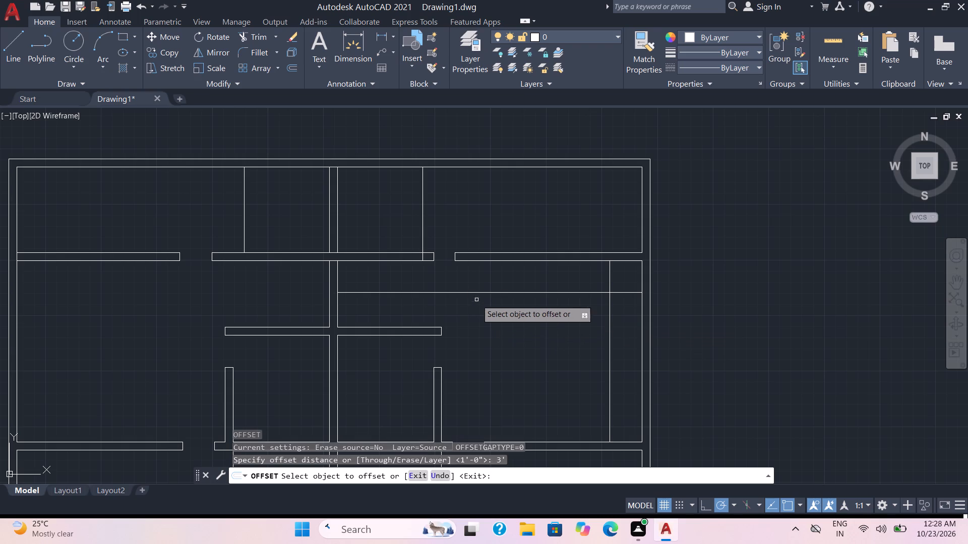
{"action": "left_click", "coordinate": [422, 240]}
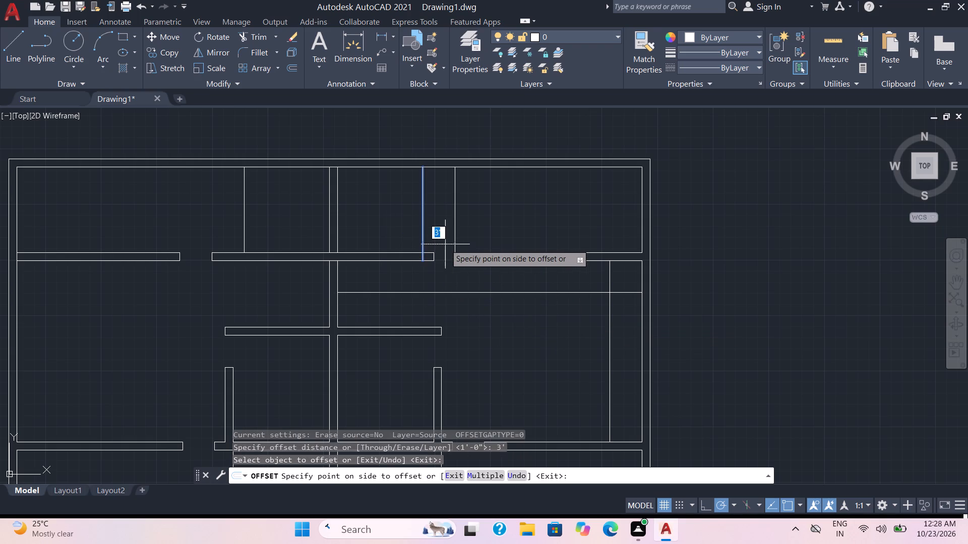
{"action": "key", "text": "2"}
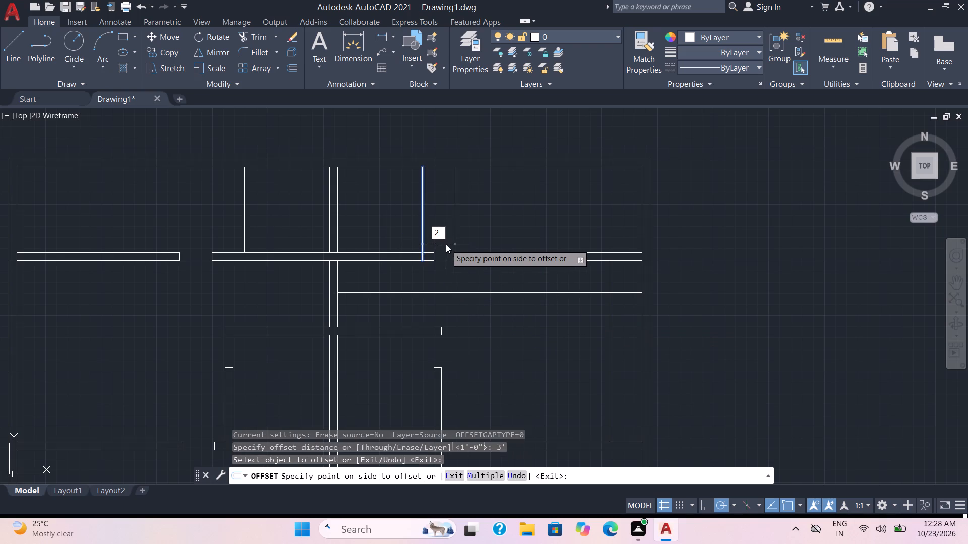
{"action": "key", "text": "BackSpace"}
{"action": "key", "text": "1"}
{"action": "key", "text": "Return"}
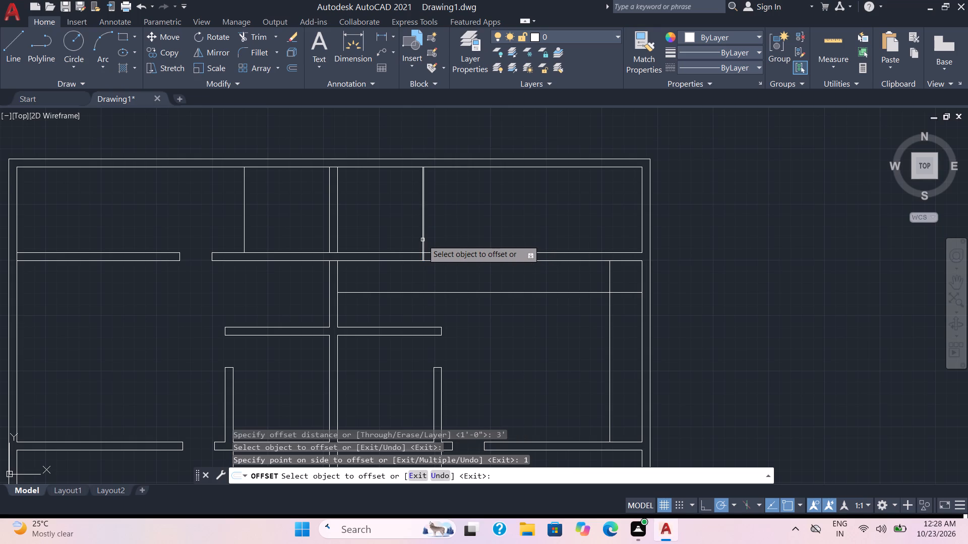
{"action": "key", "text": "ctrl+z"}
{"action": "left_click", "coordinate": [422, 240]}
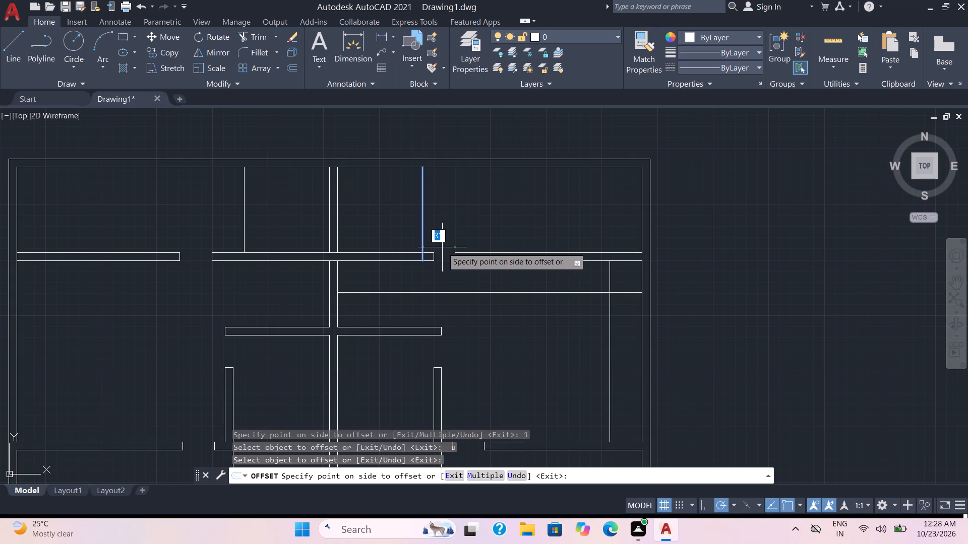
{"action": "type", "text": "1'"}
{"action": "key", "text": "Return"}
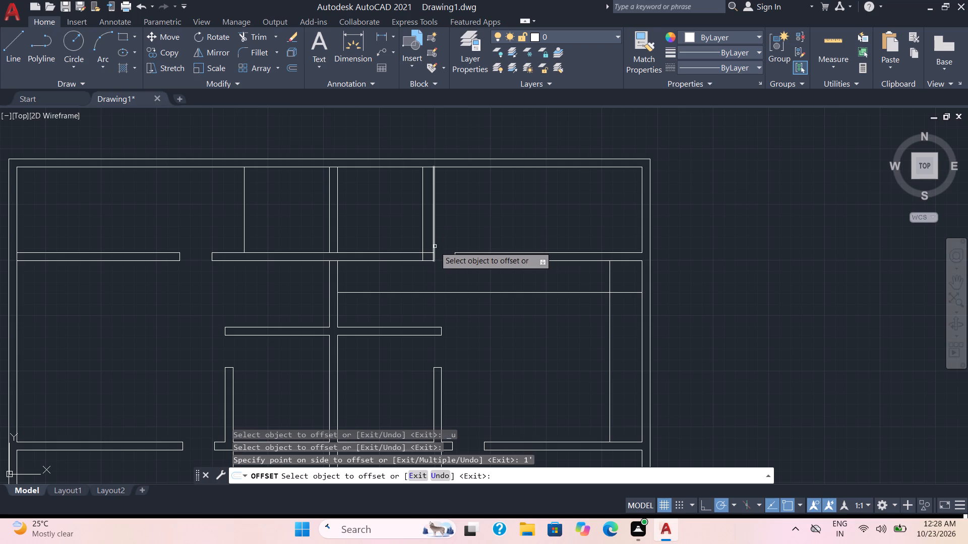
Offset the right unit's upper partition line 2' toward the right exterior wall, and offset that copy a further 3'.
{"action": "left_click", "coordinate": [423, 243]}
{"action": "type", "text": "2'"}
{"action": "key", "text": "Return"}
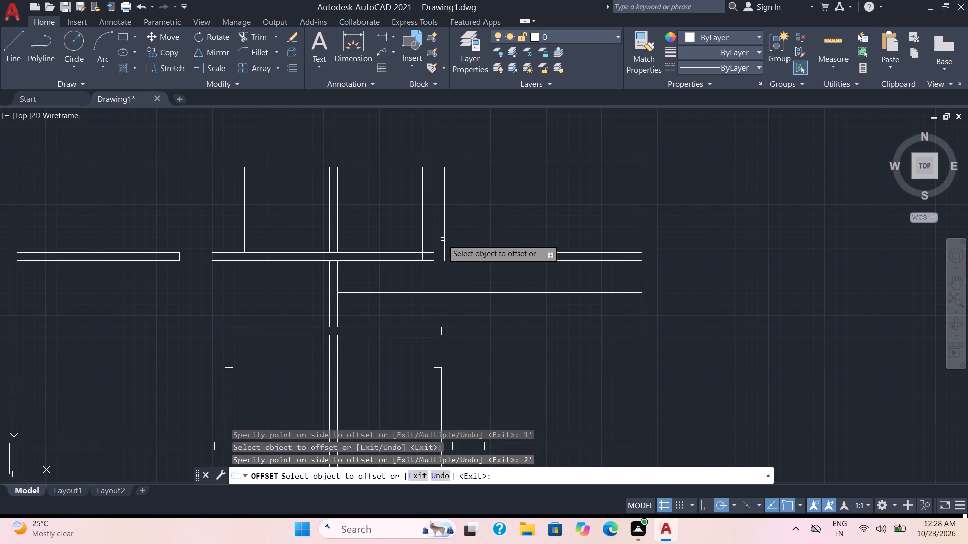
{"action": "left_click", "coordinate": [445, 239]}
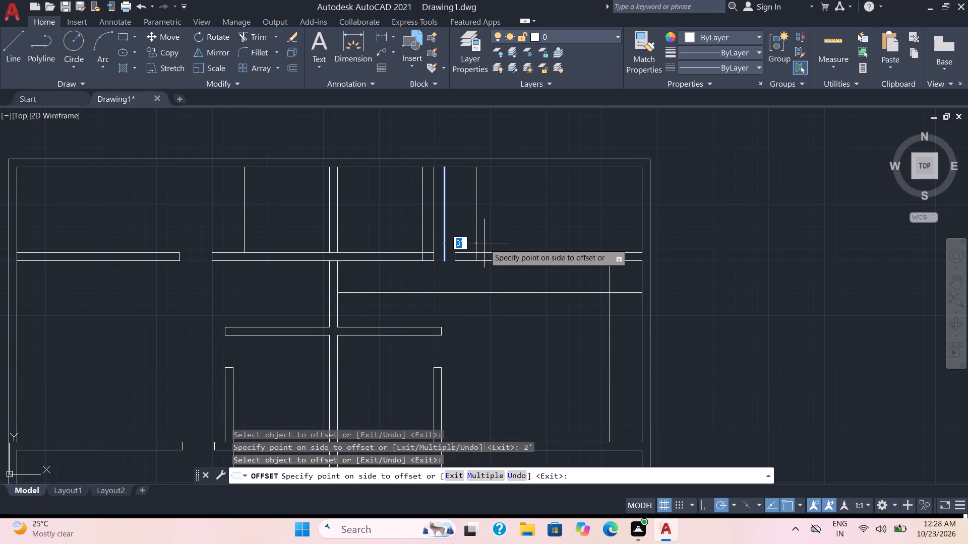
{"action": "left_click", "coordinate": [484, 243]}
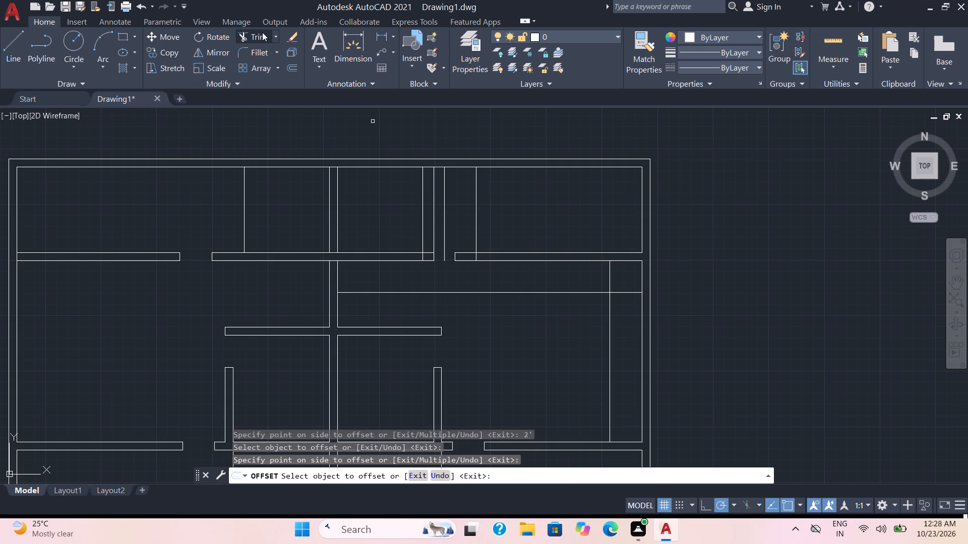
Trim the 1' offset line above the upper cross wall and extend the cross wall's two lines to the 2' offset line.
{"action": "left_click", "coordinate": [260, 32]}
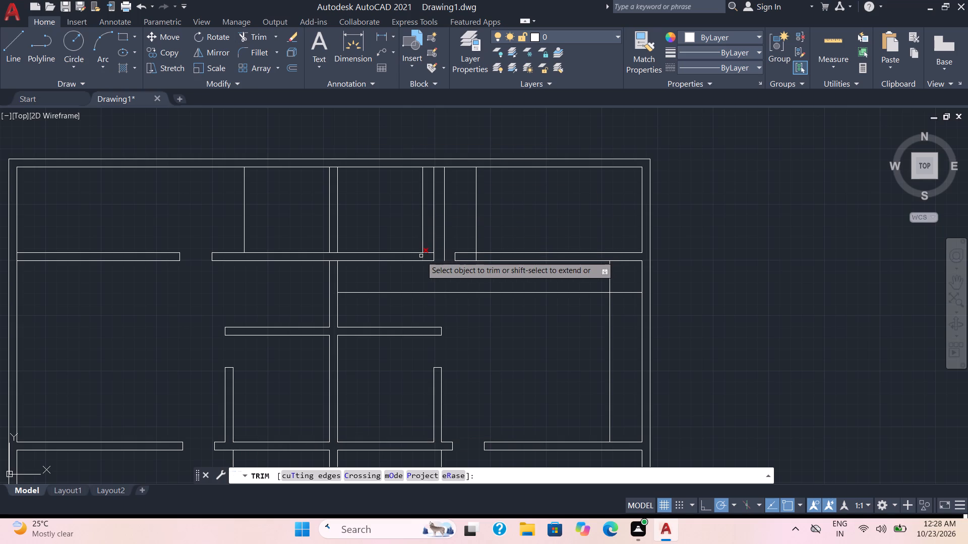
{"action": "left_click", "coordinate": [430, 231]}
{"action": "left_click", "coordinate": [436, 230]}
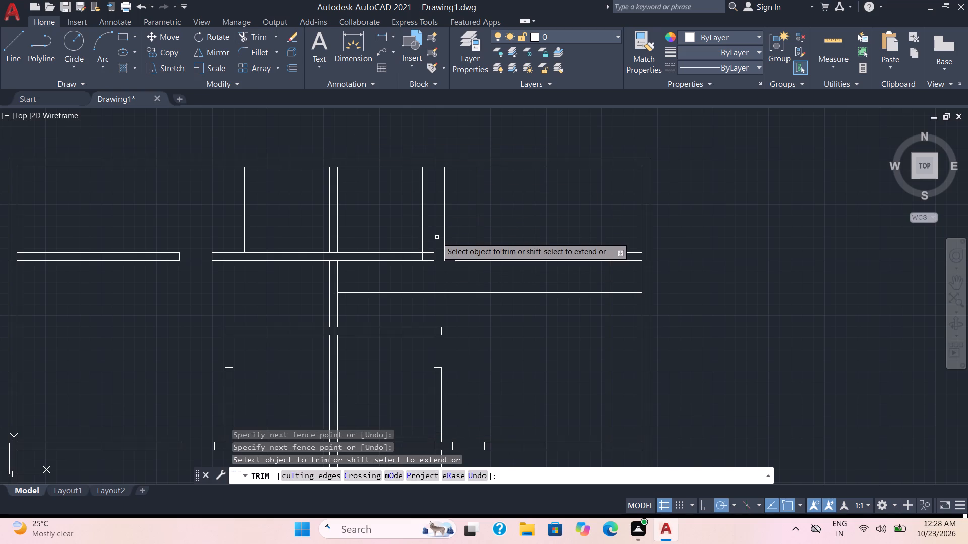
{"action": "left_click", "coordinate": [429, 254], "text": "shift"}
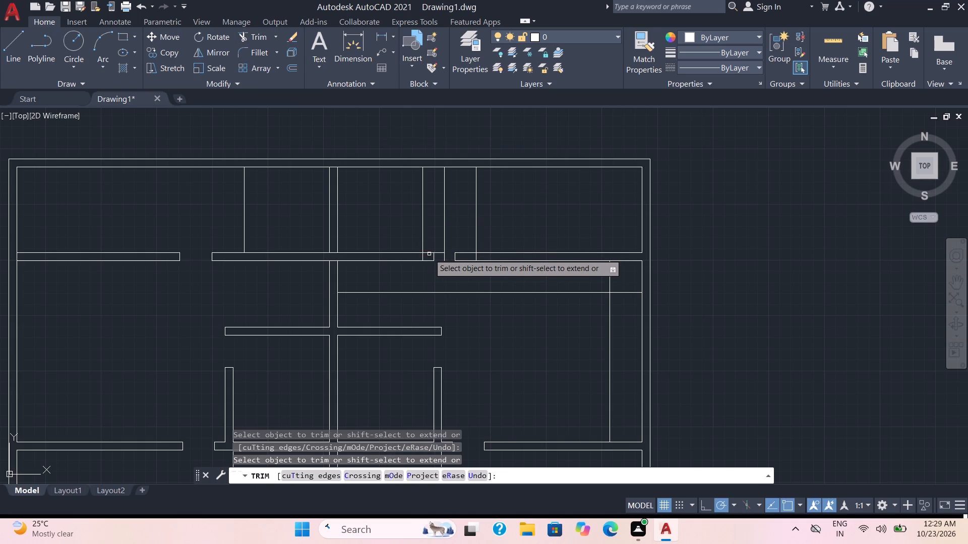
{"action": "left_click", "coordinate": [430, 259], "text": "shift"}
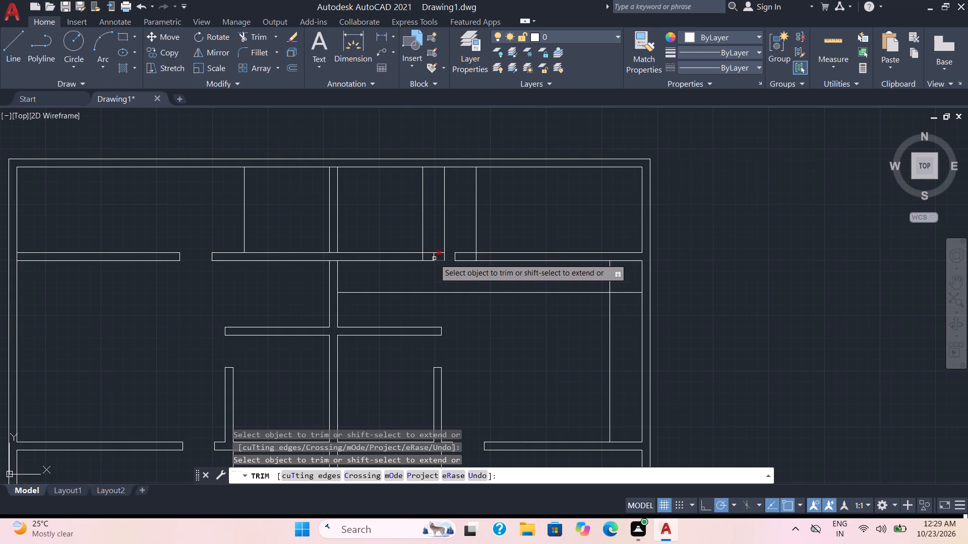
{"action": "left_click", "coordinate": [435, 256]}
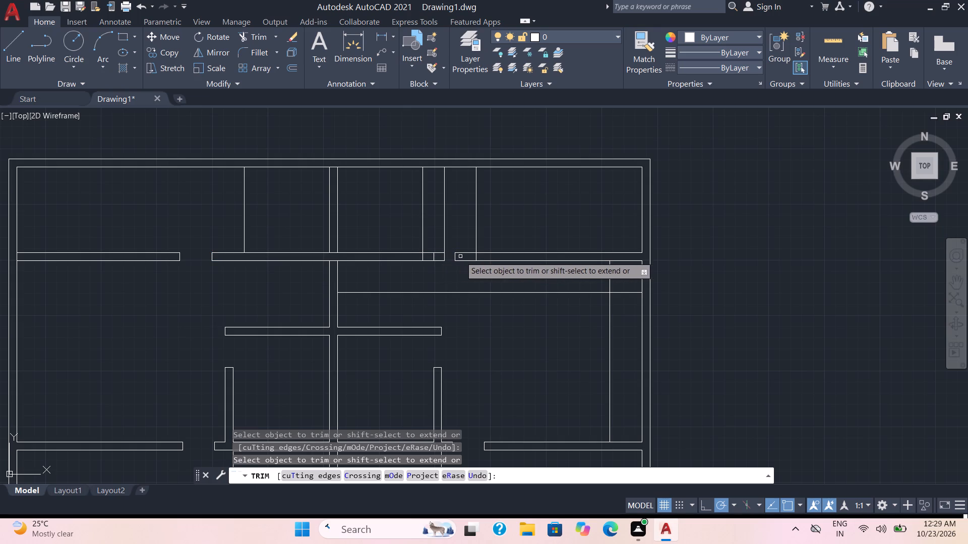
Cut the cross wall back to the 3' offset line and trim the leftover offset lines, old jambs and partition stub.
{"action": "left_click_drag", "start_coordinate": [466, 242], "coordinate": [466, 248]}
{"action": "left_click", "coordinate": [466, 266]}
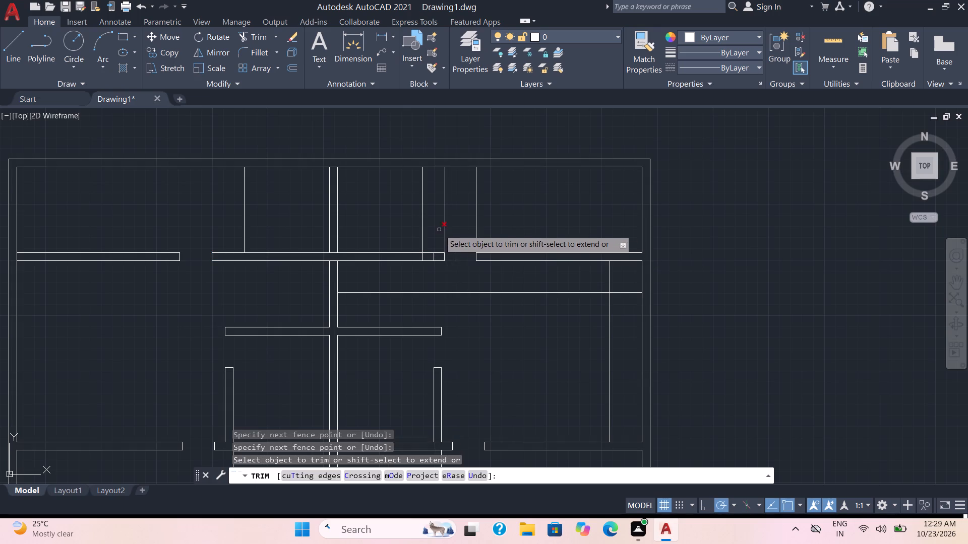
{"action": "left_click_drag", "start_coordinate": [437, 229], "coordinate": [514, 227]}
{"action": "left_click", "coordinate": [453, 257]}
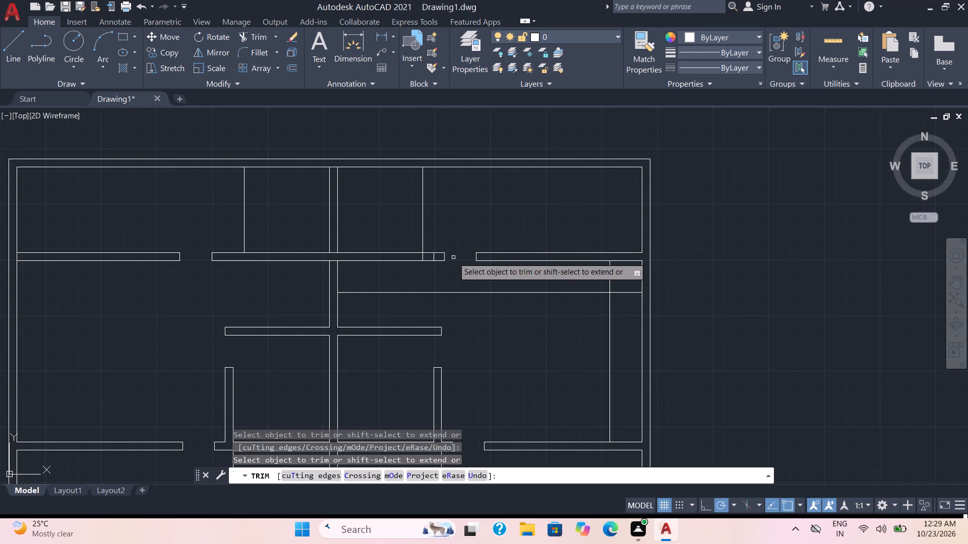
{"action": "left_click", "coordinate": [435, 256]}
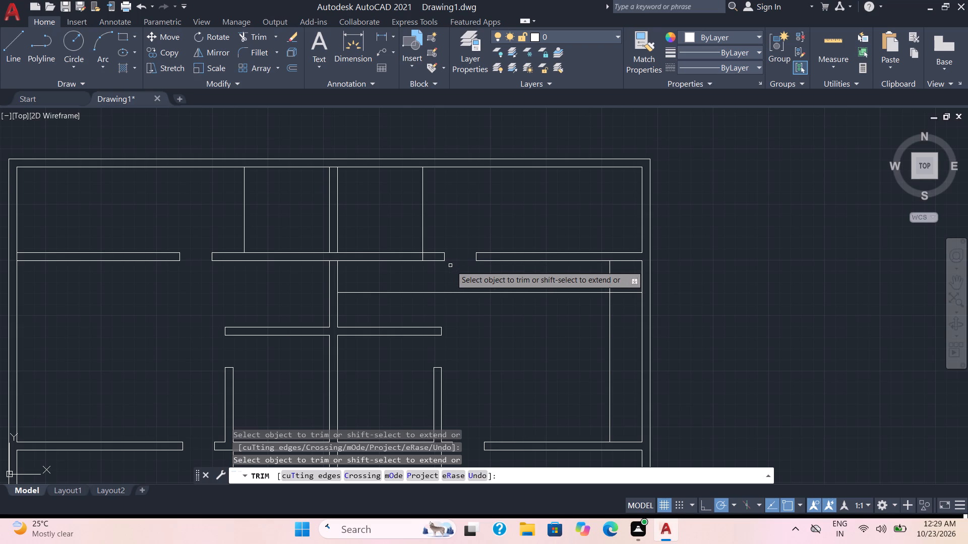
{"action": "left_click", "coordinate": [421, 257]}
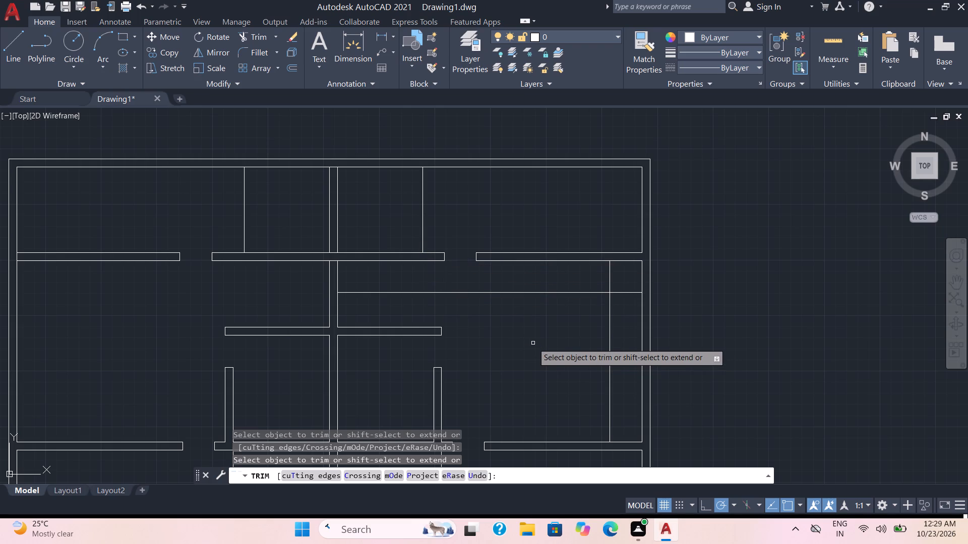
{"action": "key", "text": "Escape"}
Offset the party wall's left line below the upper cross wall 2' into the left unit.
{"action": "key", "text": "o"}
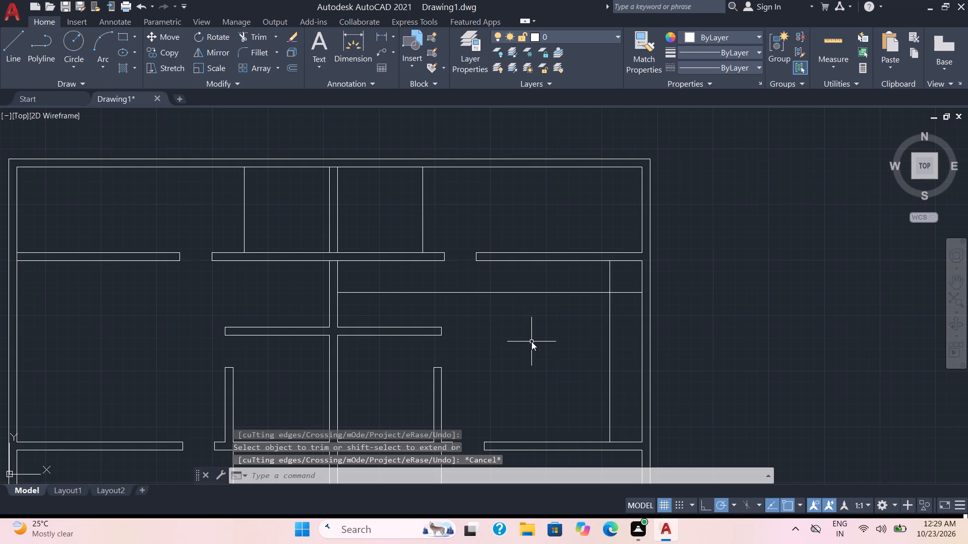
{"action": "key", "text": "Return"}
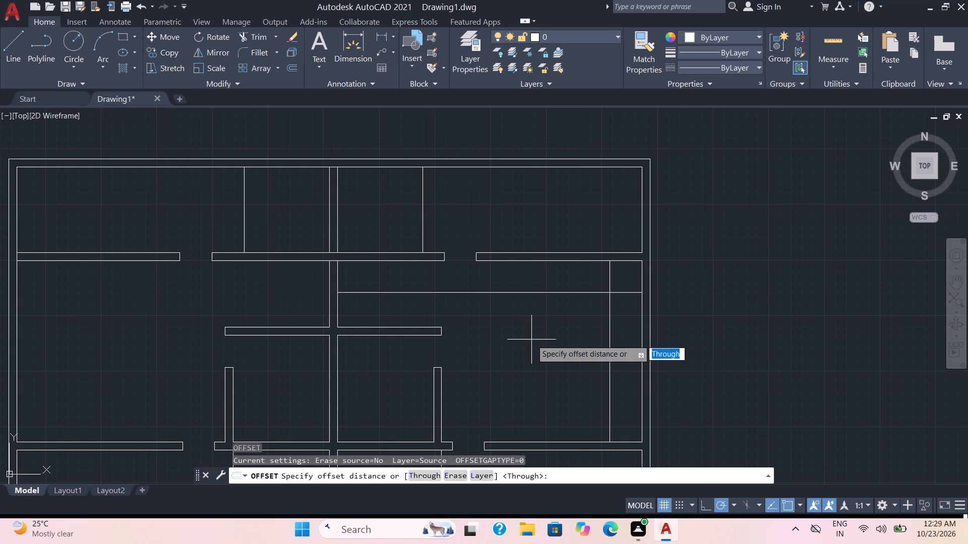
{"action": "type", "text": "3'"}
{"action": "key", "text": "Return"}
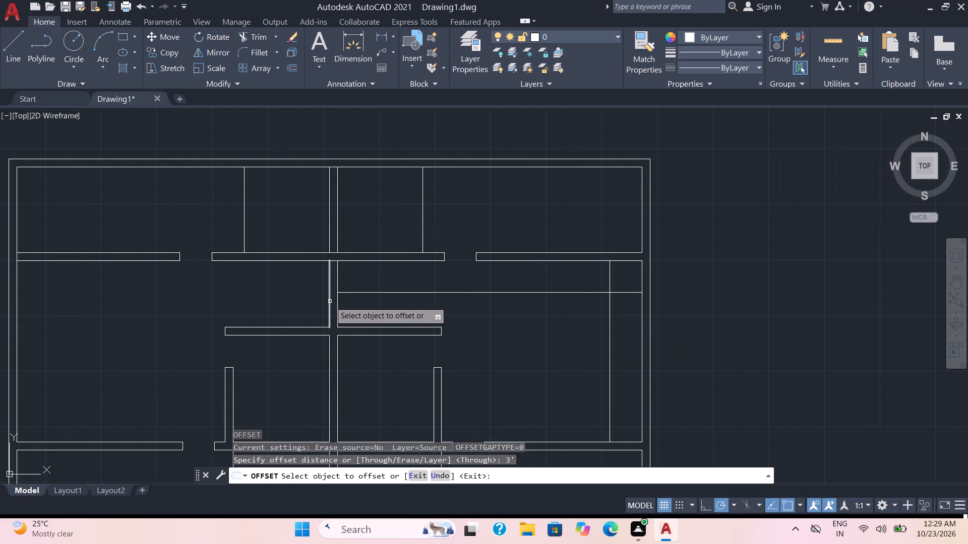
{"action": "left_click", "coordinate": [330, 301]}
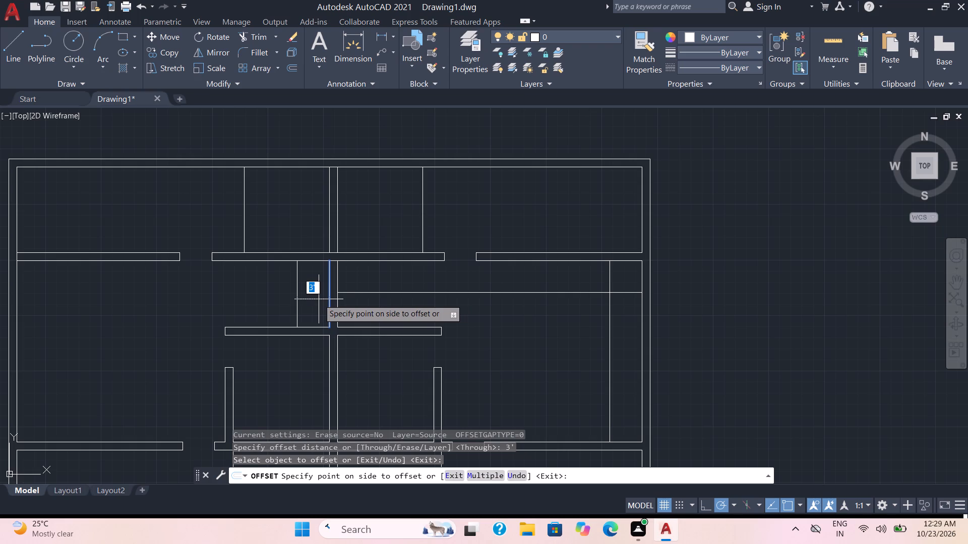
{"action": "type", "text": "2'"}
{"action": "key", "text": "Return"}
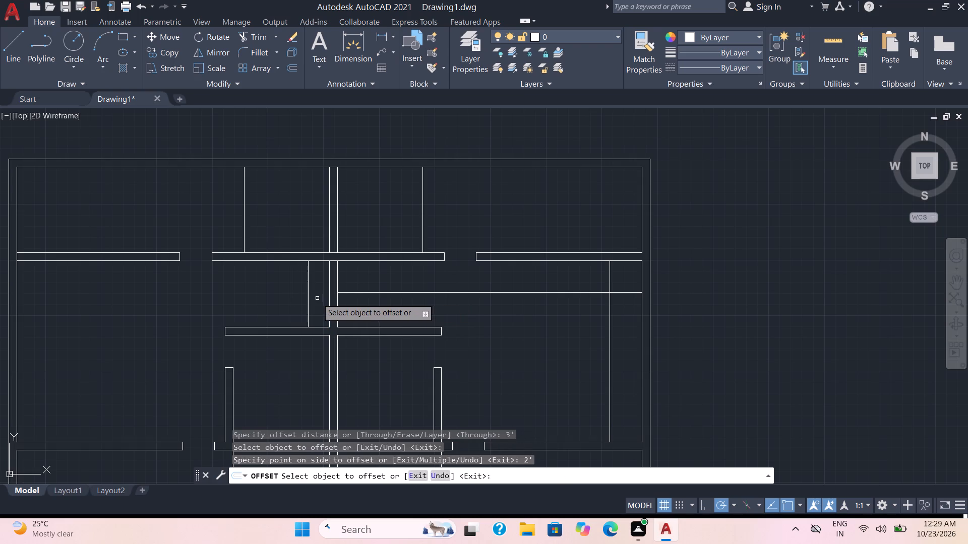
Offset the upper cross wall's lower line 2' down and the left unit's short middle wall's top line 1' up.
{"action": "left_click", "coordinate": [288, 262]}
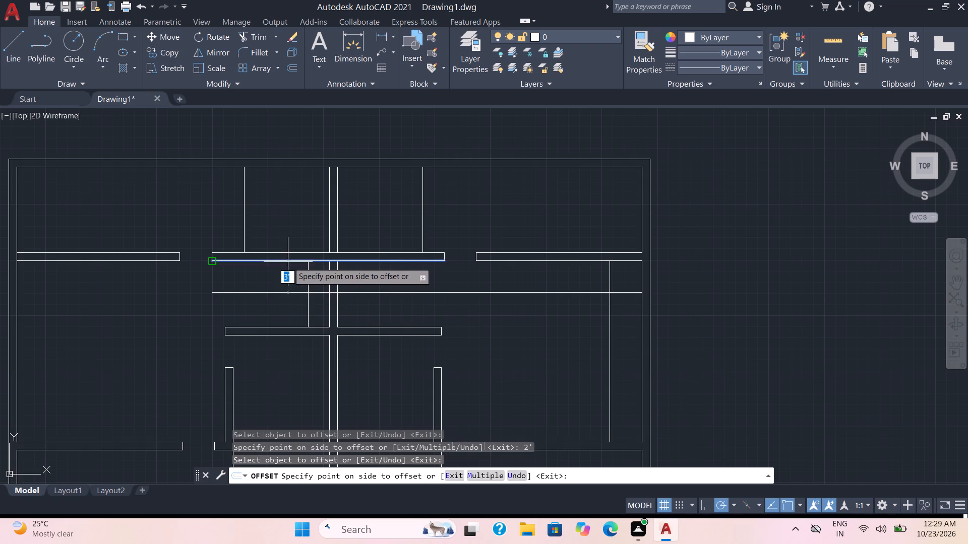
{"action": "type", "text": "2'"}
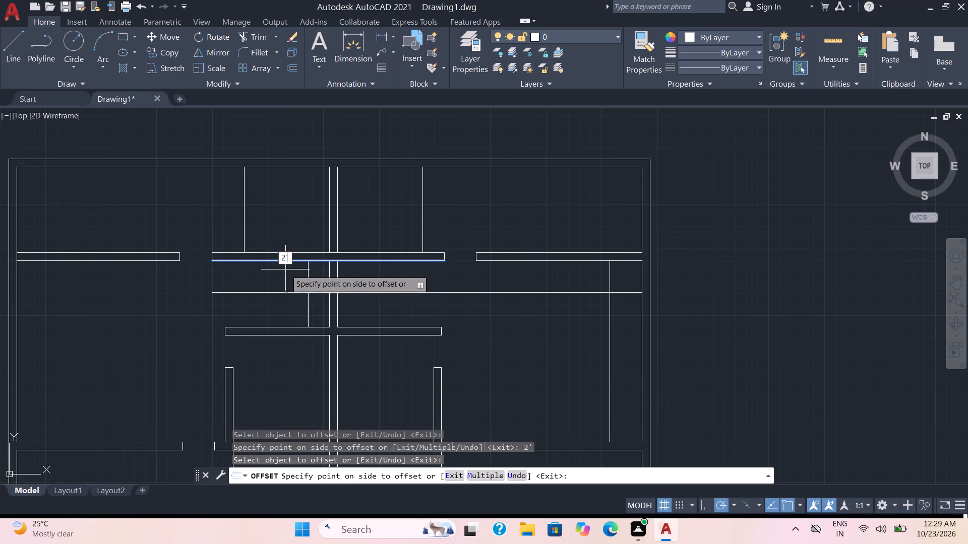
{"action": "key", "text": "Return"}
{"action": "left_click", "coordinate": [271, 327]}
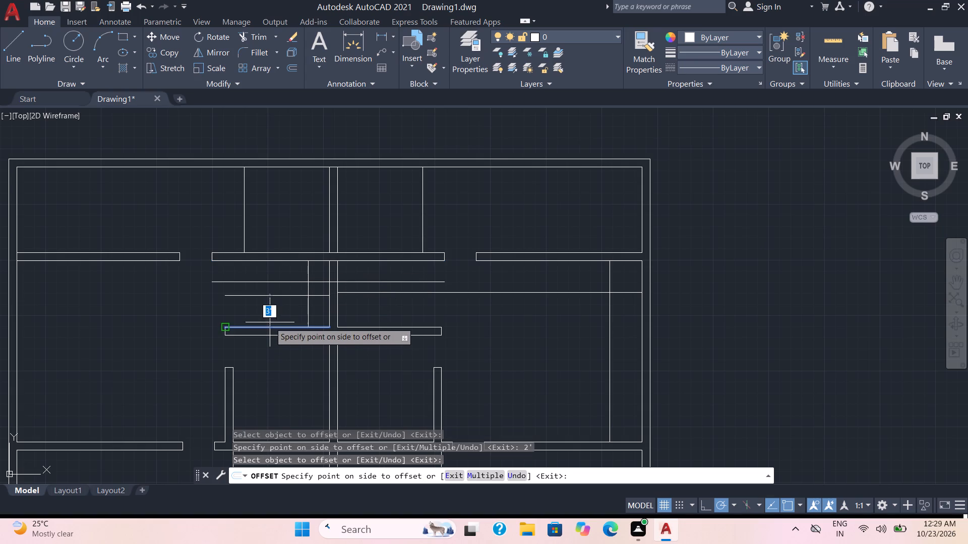
{"action": "key", "text": "1"}
{"action": "key", "text": "apostrophe"}
{"action": "key", "text": "Return"}
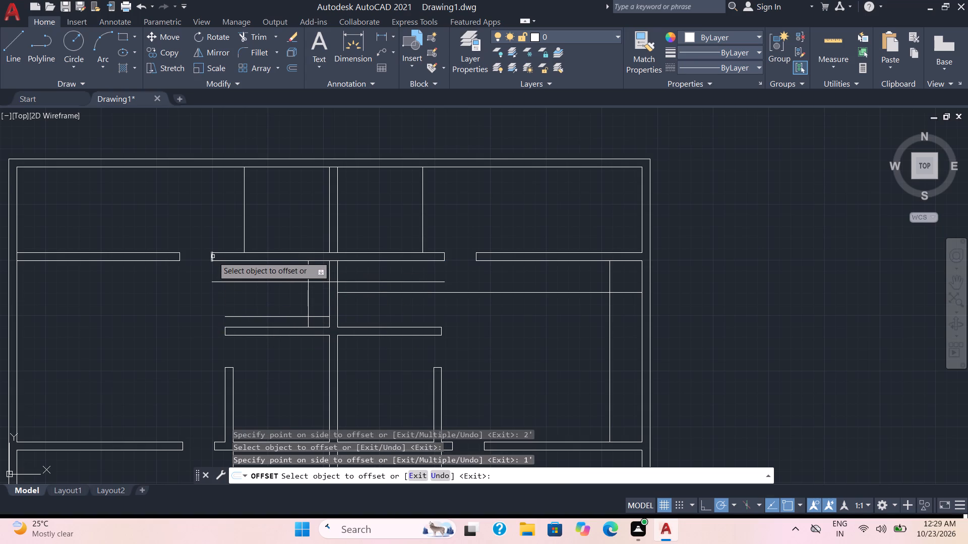
{"action": "key", "text": "Escape"}
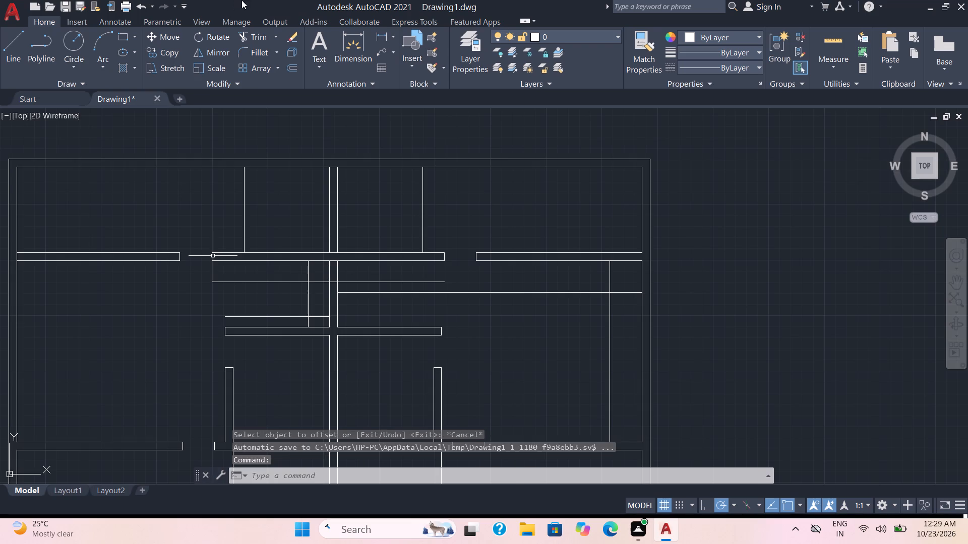
Extend the upper cross wall's left end line to the 2' offset line and the short middle wall's to the 1' offset line.
{"action": "left_click", "coordinate": [251, 36]}
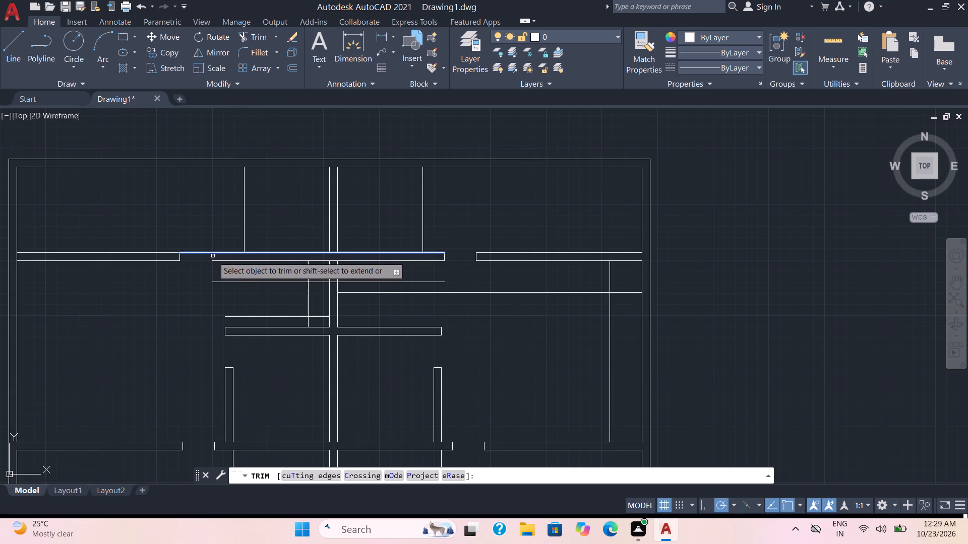
{"action": "left_click", "coordinate": [212, 258], "text": "shift"}
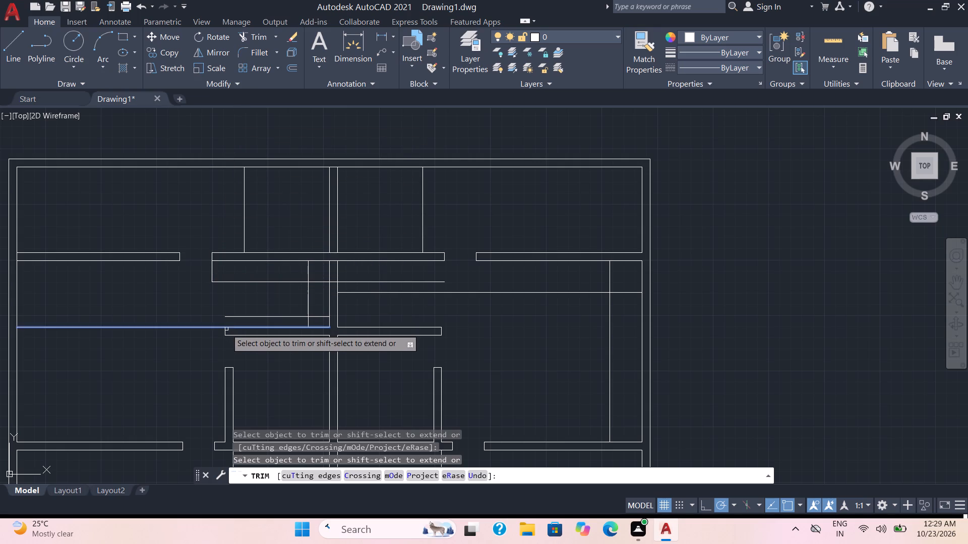
{"action": "left_click", "coordinate": [226, 330], "text": "shift"}
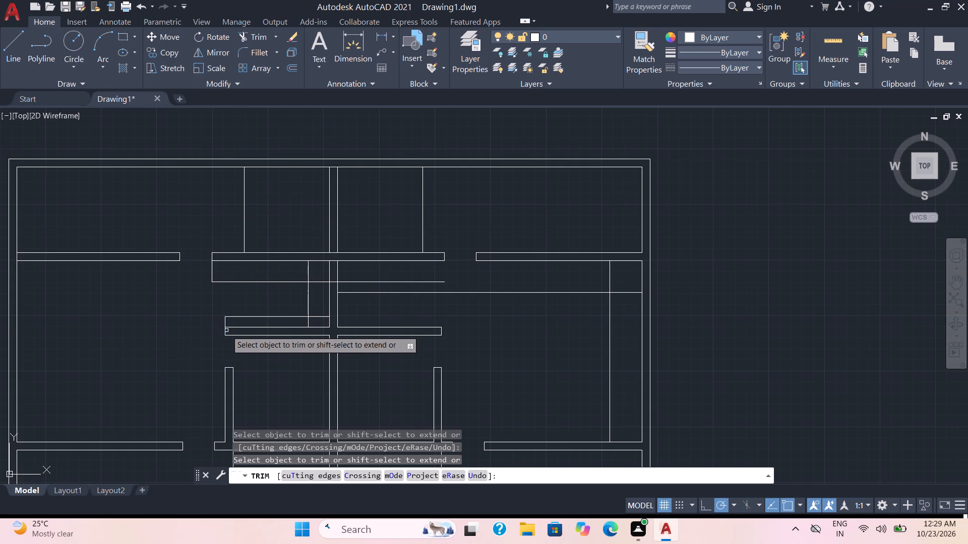
Trim the left unit's 2' and 1' offset lines into a stepped outline and remove the 2' line across the party wall and right unit.
{"action": "left_click", "coordinate": [304, 322]}
{"action": "left_click", "coordinate": [310, 321]}
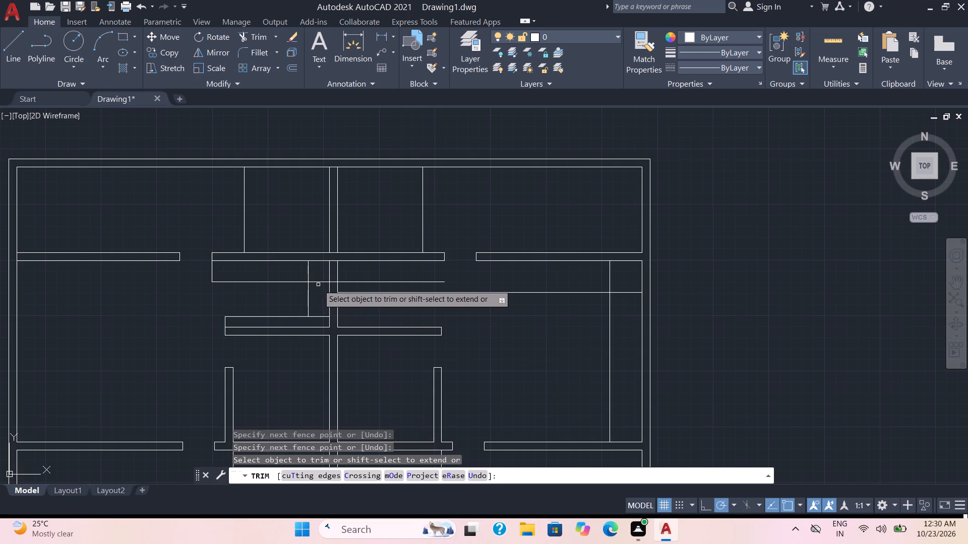
{"action": "left_click", "coordinate": [321, 285]}
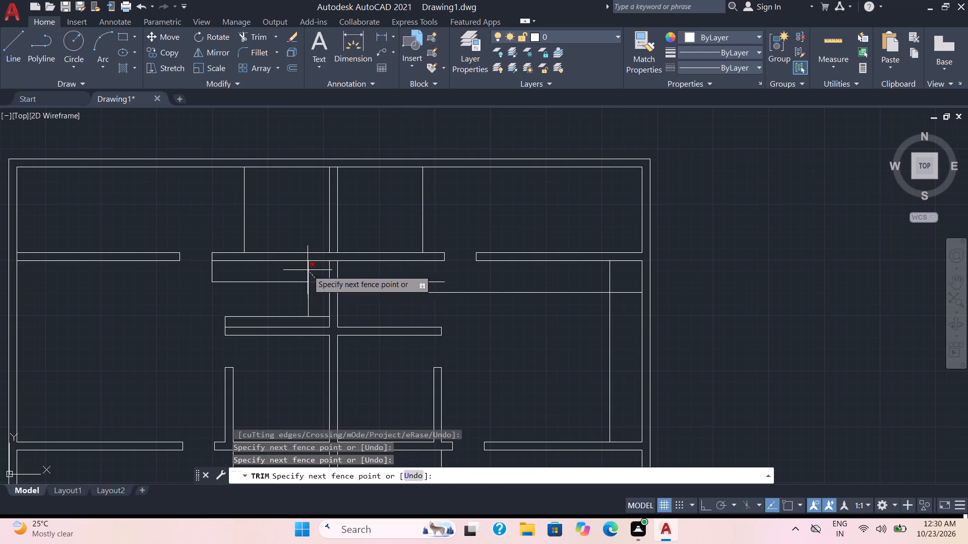
{"action": "left_click", "coordinate": [306, 271]}
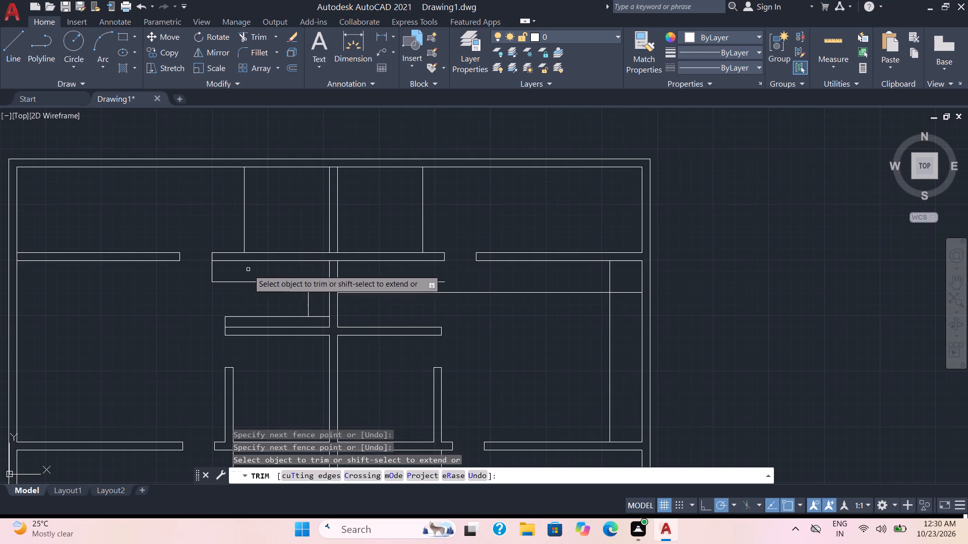
{"action": "scroll", "coordinate": [234, 279], "scroll_direction": "down", "scroll_amount": 1}
{"action": "scroll", "coordinate": [397, 327], "scroll_direction": "up", "scroll_amount": 1}
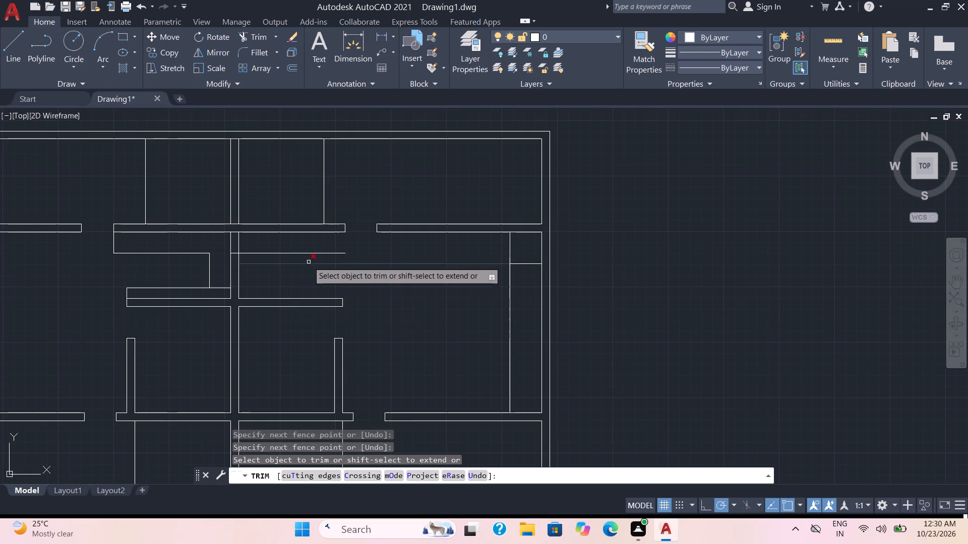
{"action": "left_click", "coordinate": [278, 253]}
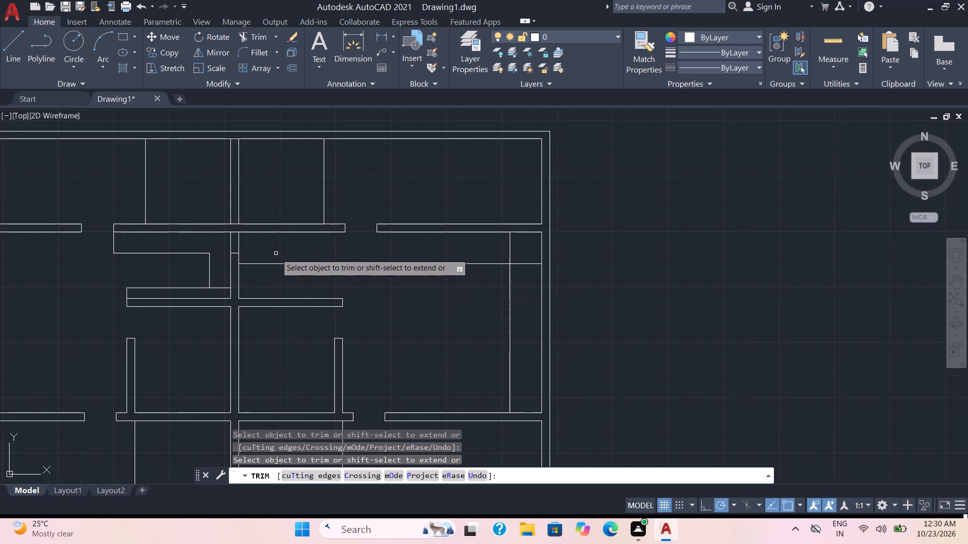
{"action": "left_click", "coordinate": [235, 253]}
{"action": "key", "text": "Escape"}
Offset the right unit's horizontal line below the upper cross wall downward five times at 10" spacing.
{"action": "key", "text": "o"}
{"action": "key", "text": "Return"}
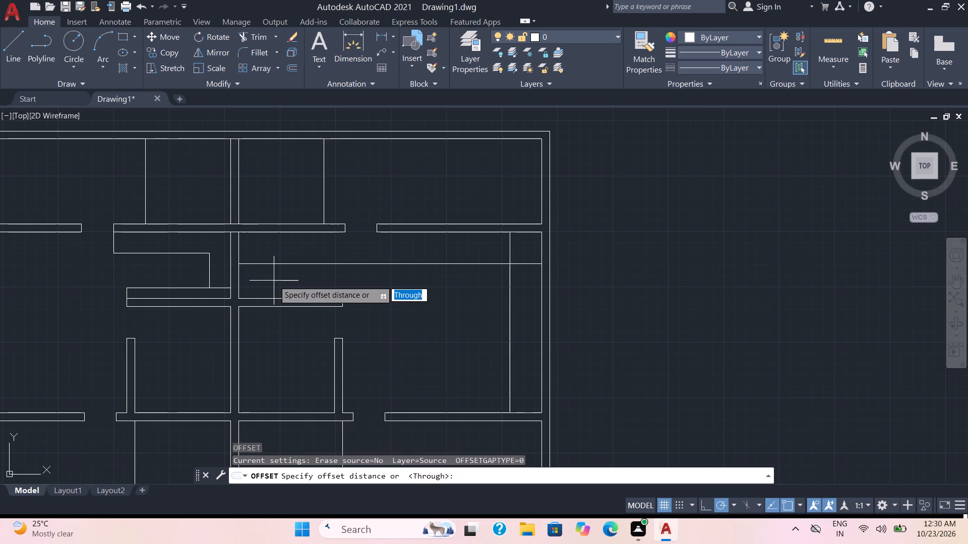
{"action": "type", "text": "10"}
{"action": "key", "text": "Return"}
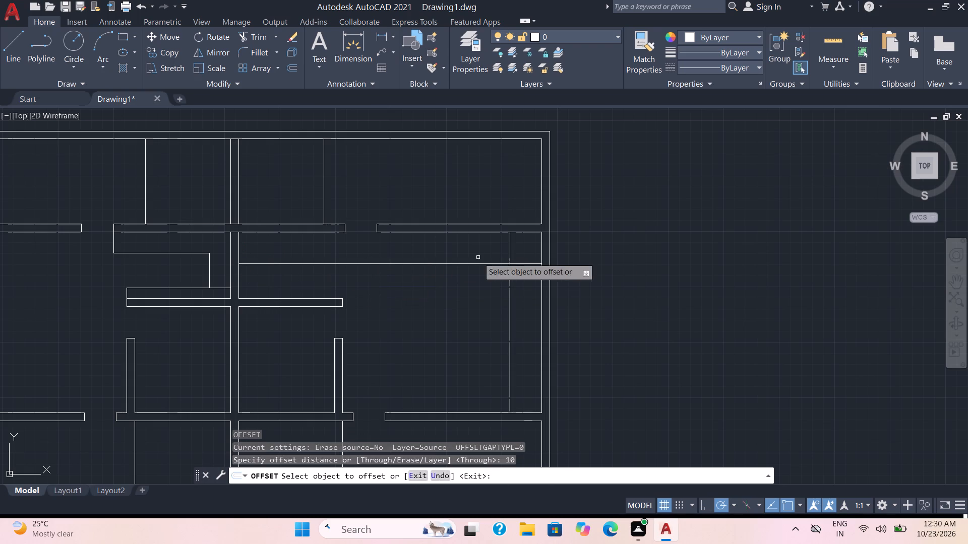
{"action": "left_click", "coordinate": [523, 264]}
{"action": "left_click", "coordinate": [522, 278]}
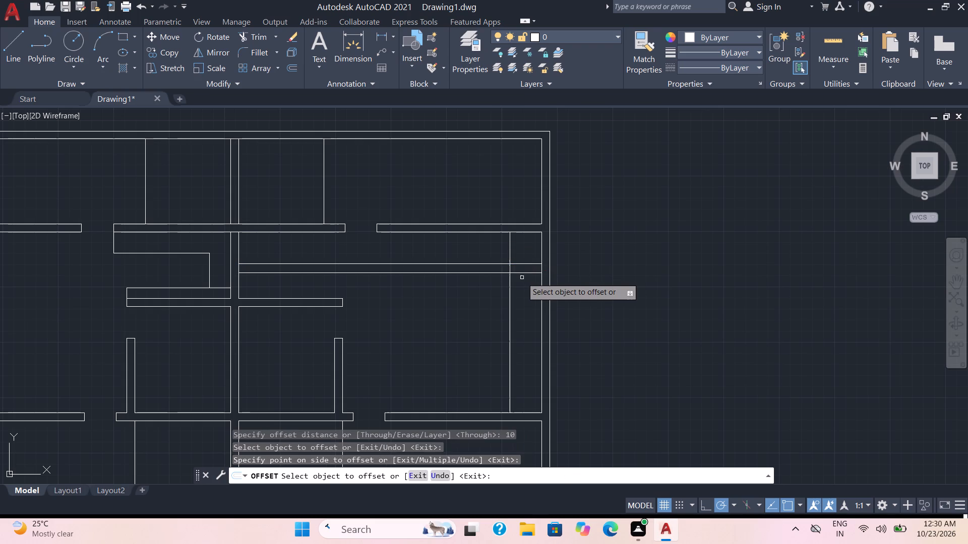
{"action": "left_click", "coordinate": [522, 273]}
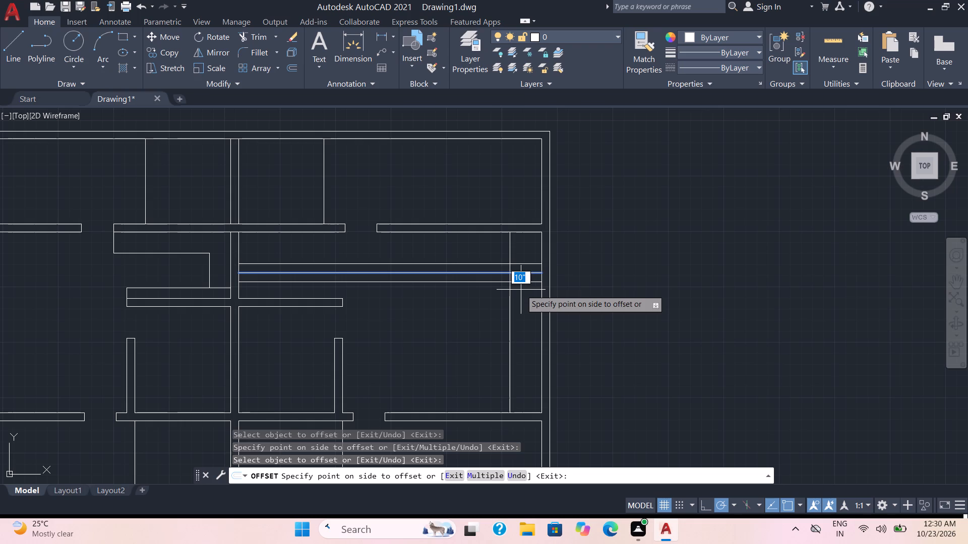
{"action": "left_click", "coordinate": [521, 290]}
{"action": "left_click", "coordinate": [521, 282]}
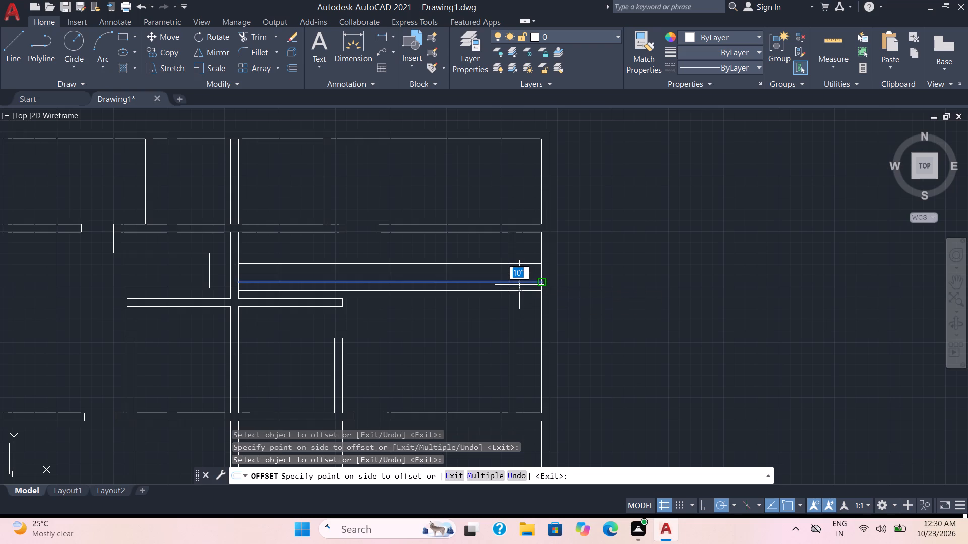
{"action": "left_click", "coordinate": [519, 286]}
{"action": "left_click", "coordinate": [519, 291]}
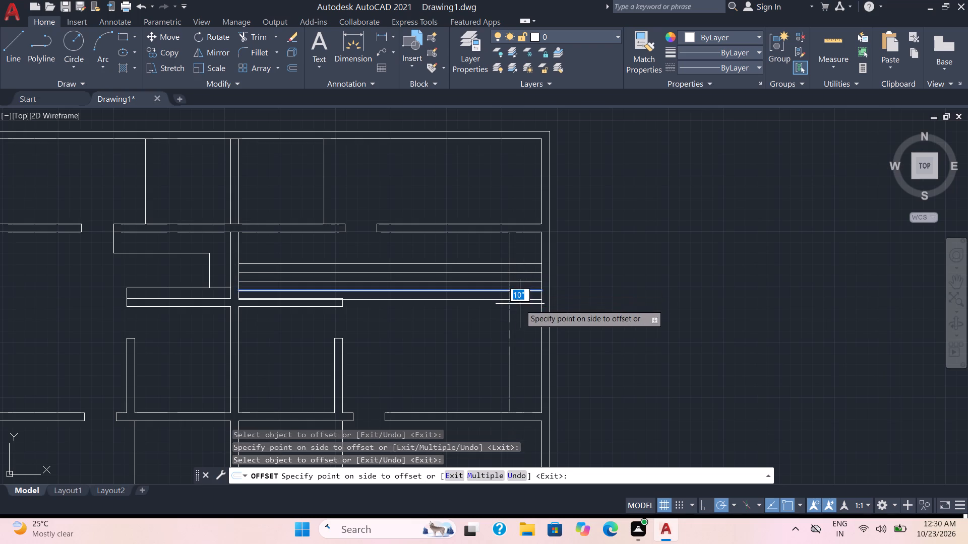
{"action": "left_click", "coordinate": [520, 304]}
{"action": "left_click", "coordinate": [521, 302]}
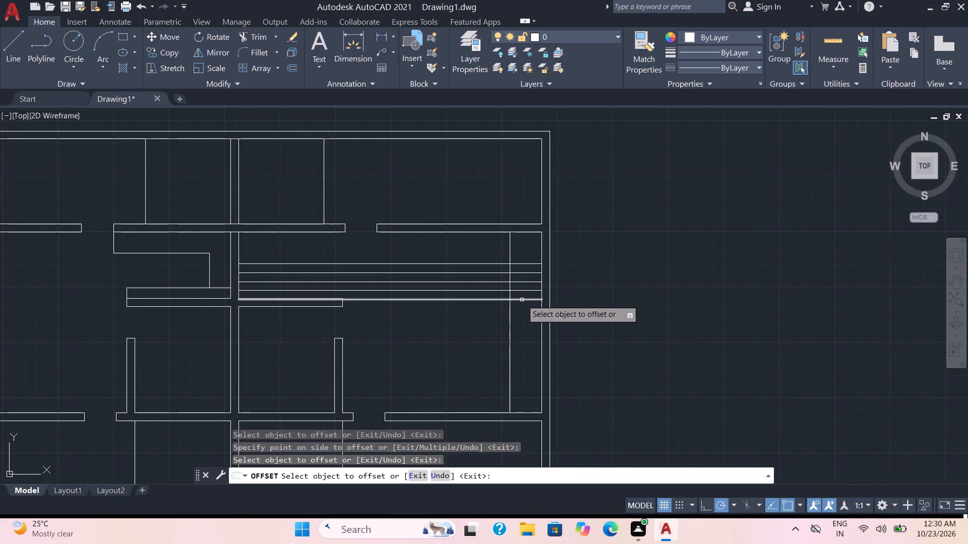
{"action": "left_click", "coordinate": [522, 299]}
{"action": "left_click", "coordinate": [522, 315]}
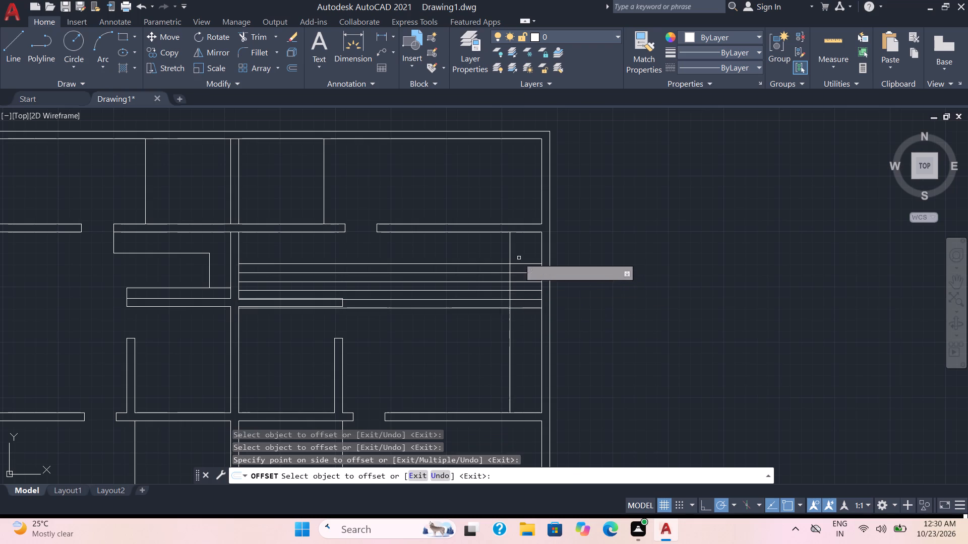
Offset the vertical line near the right unit's outer wall inward three times at 10", plus one more line at 6".
{"action": "left_click", "coordinate": [511, 252]}
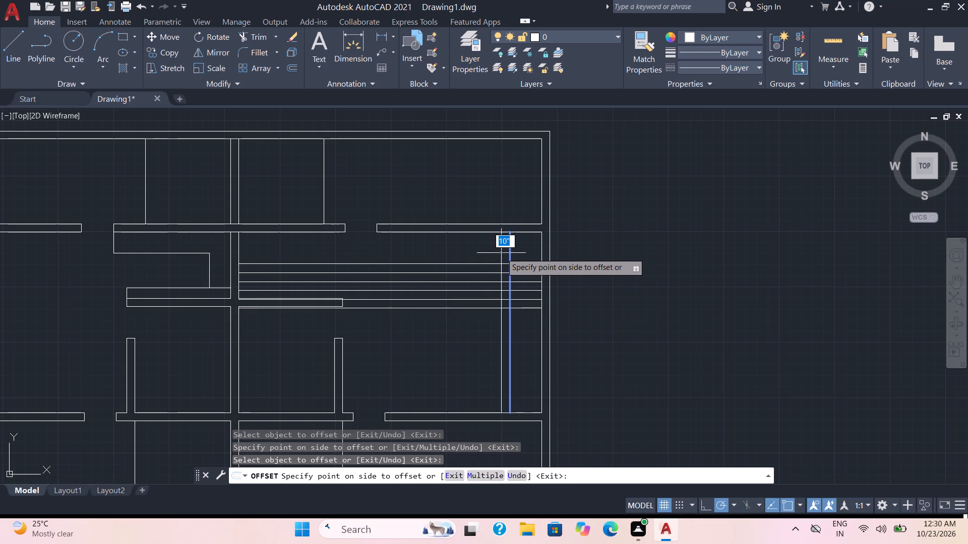
{"action": "left_click", "coordinate": [498, 253]}
{"action": "left_click", "coordinate": [501, 254]}
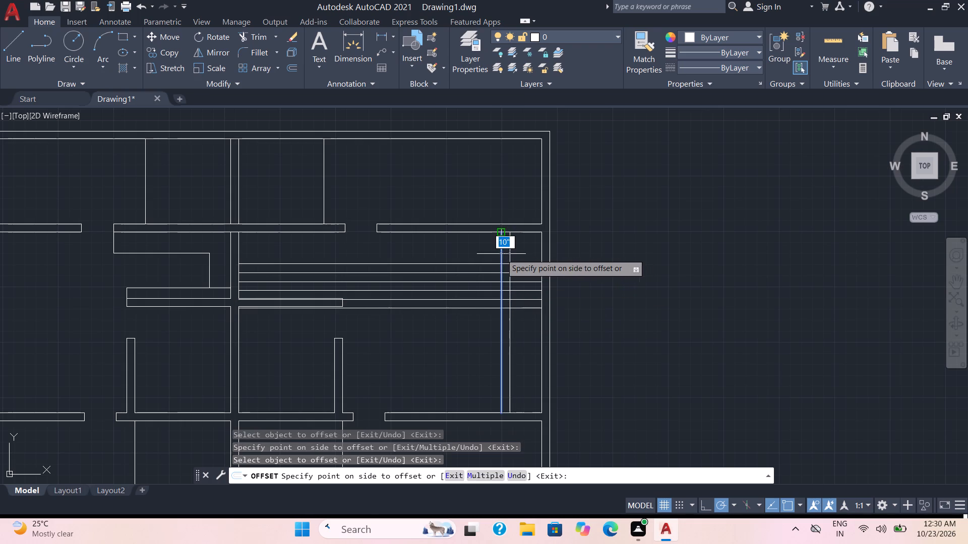
{"action": "left_click", "coordinate": [489, 254]}
{"action": "left_click", "coordinate": [493, 253]}
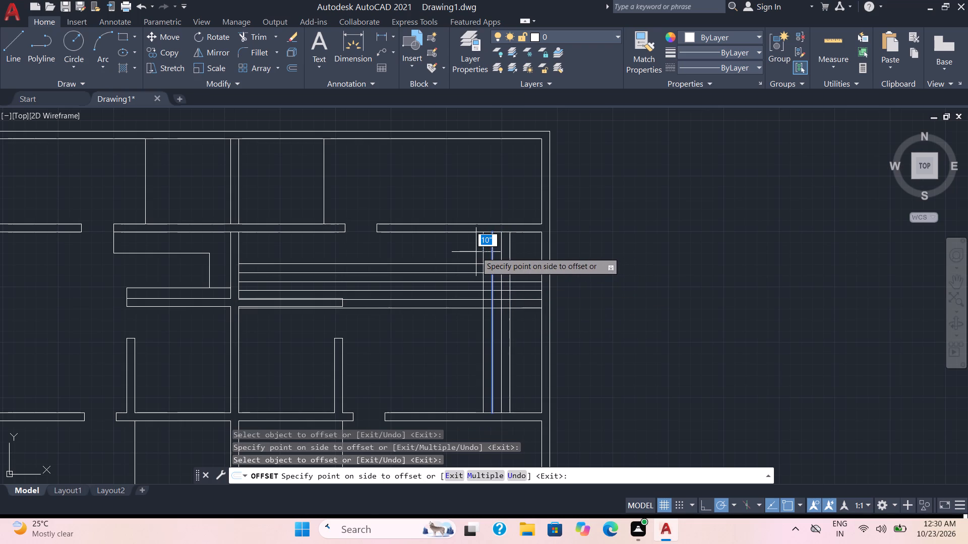
{"action": "left_click", "coordinate": [476, 252]}
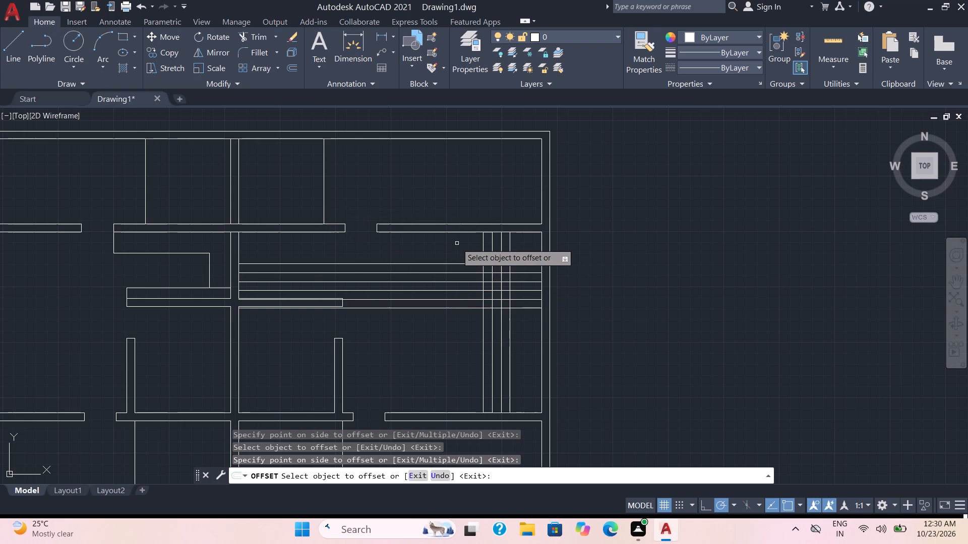
{"action": "left_click", "coordinate": [482, 250]}
{"action": "key", "text": "6"}
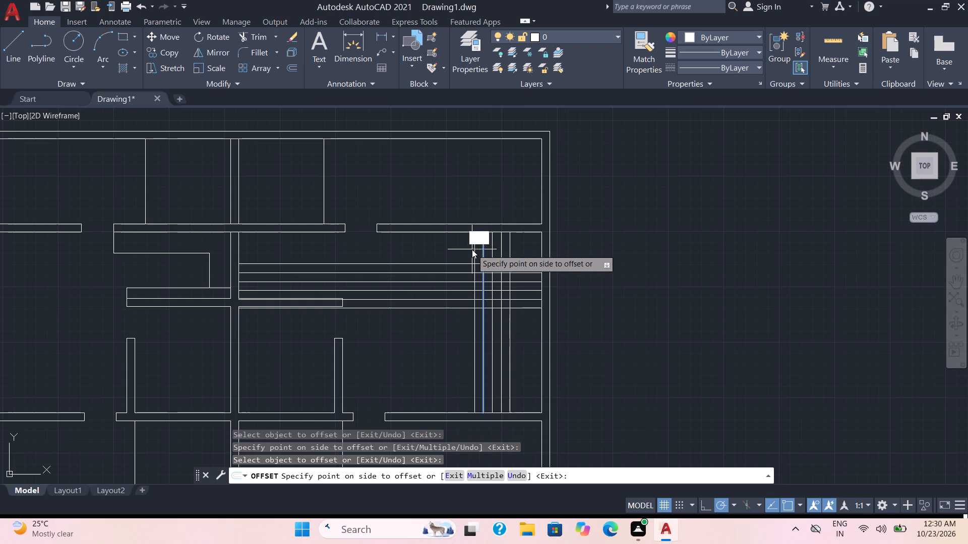
{"action": "key", "text": "Return"}
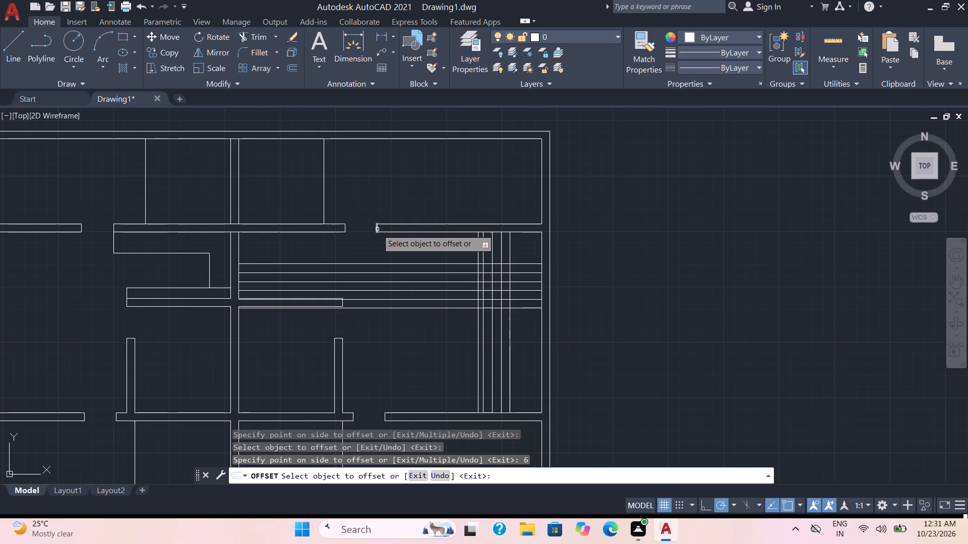
{"action": "key", "text": "Escape"}
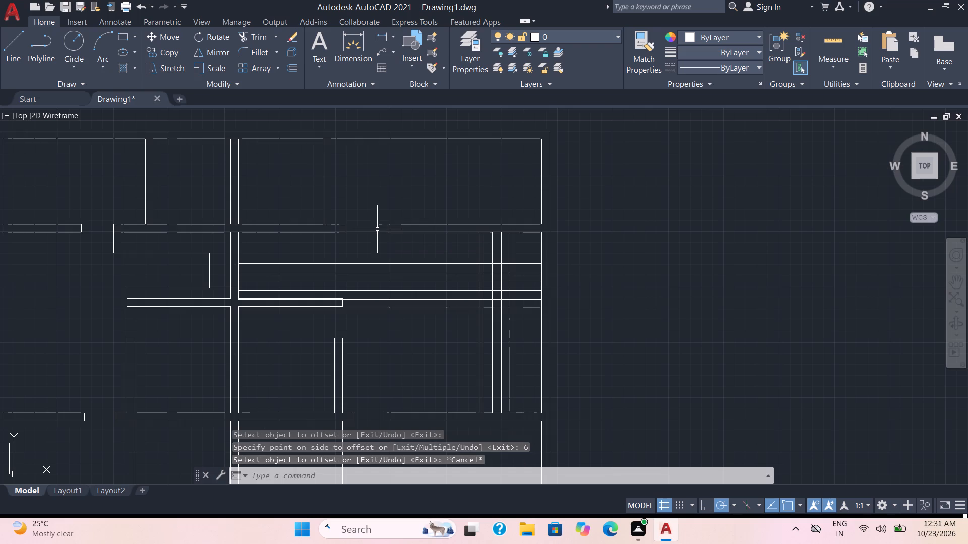
Extend the end line of the right unit's outer upper cross wall segment down to the fourth 10" horizontal offset line.
{"action": "type", "text": "TR"}
{"action": "key", "text": "Return"}
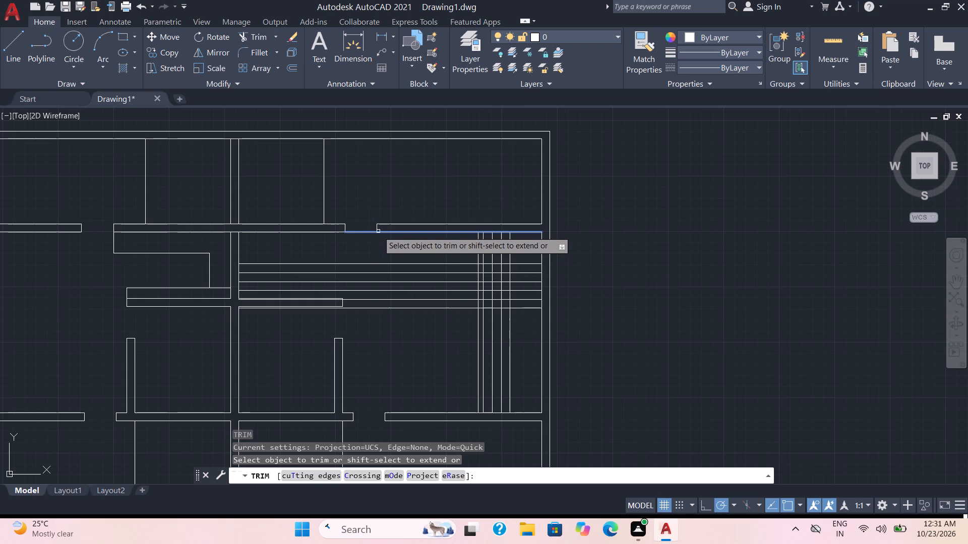
{"action": "left_click", "coordinate": [377, 229], "text": "shift"}
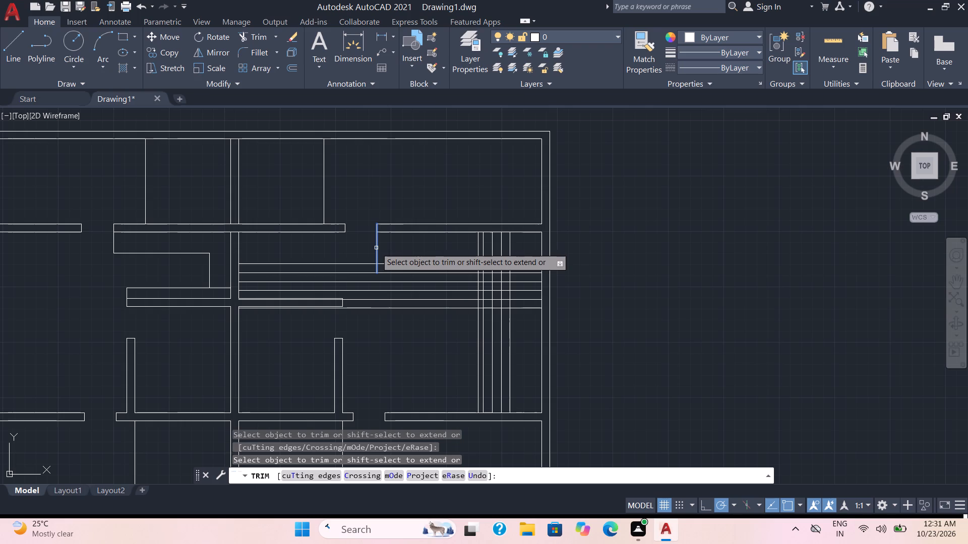
{"action": "left_click", "coordinate": [376, 248], "text": "shift"}
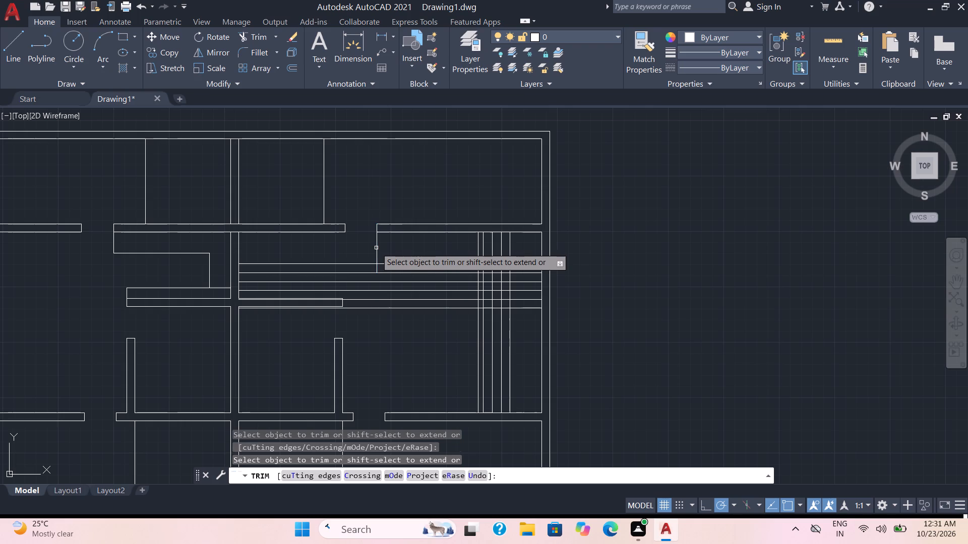
{"action": "left_click", "coordinate": [376, 257], "text": "shift"}
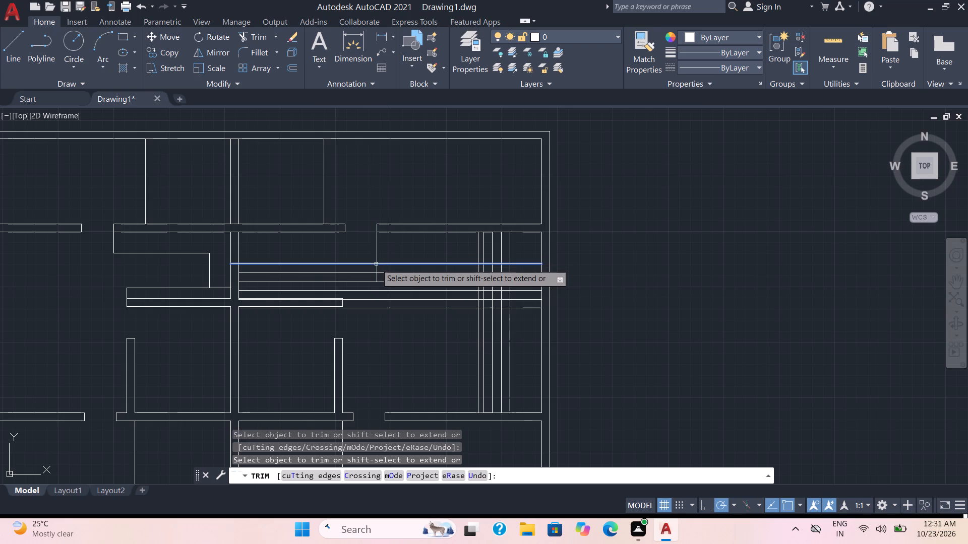
{"action": "left_click", "coordinate": [376, 269], "text": "shift"}
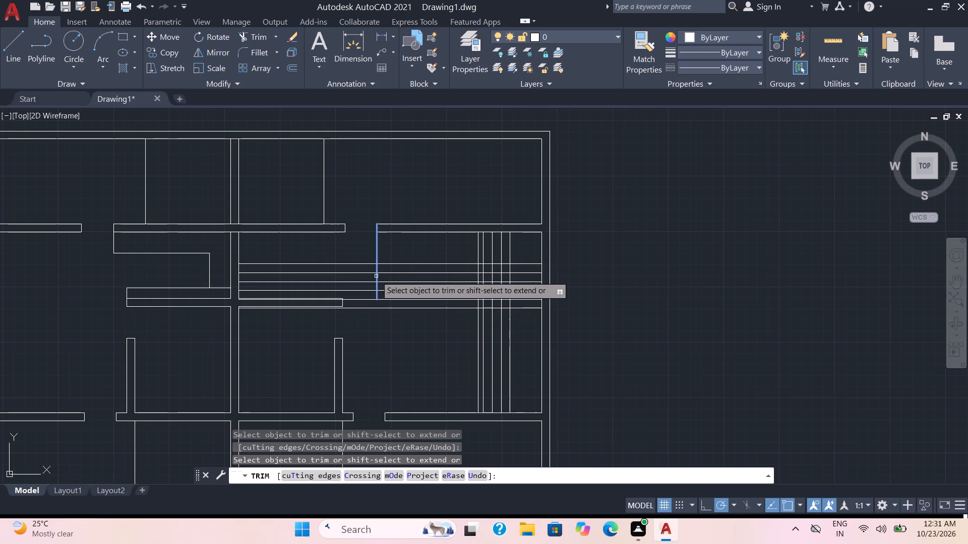
{"action": "left_click", "coordinate": [376, 276], "text": "shift"}
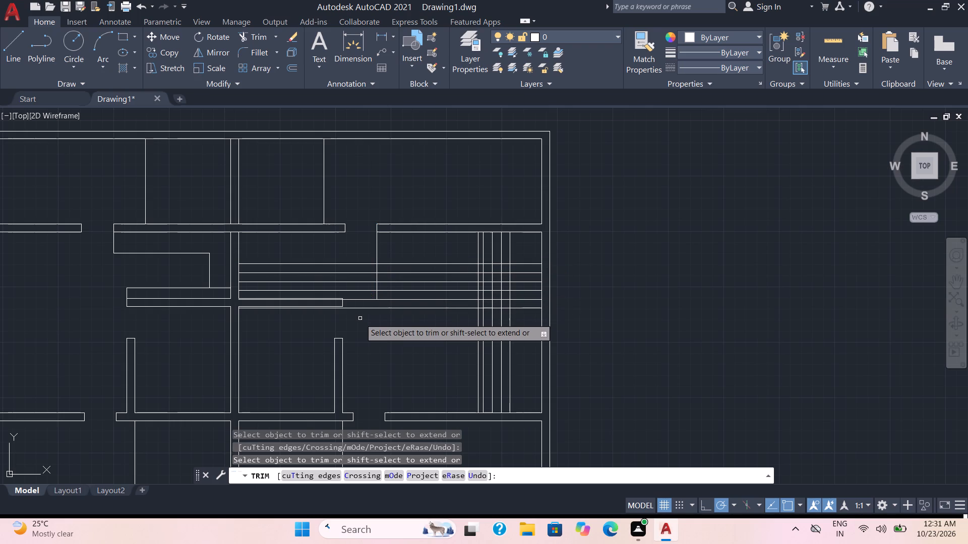
Trim the horizontal offset lines between the party wall and the extended wall end line, including the leftover at the short middle wall.
{"action": "left_click", "coordinate": [360, 318]}
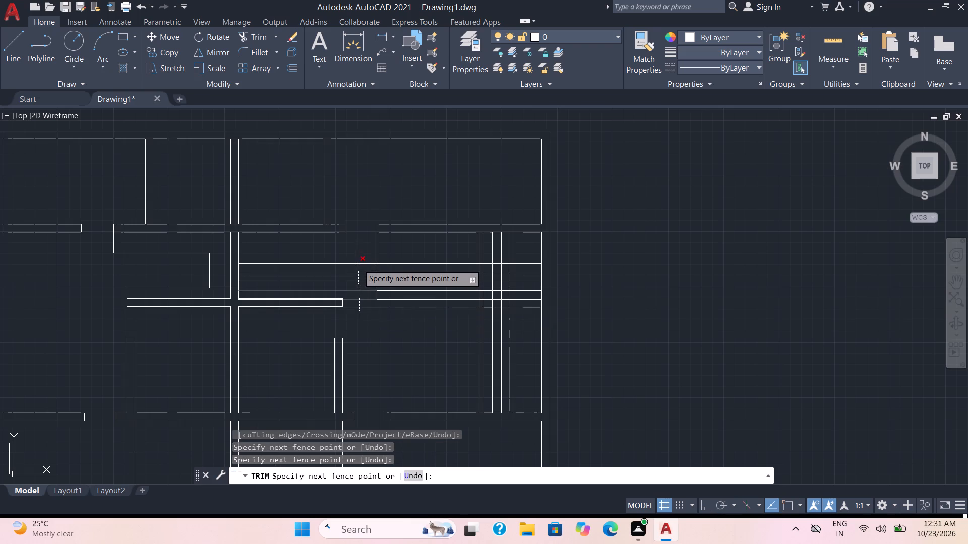
{"action": "left_click", "coordinate": [357, 260]}
{"action": "scroll", "coordinate": [339, 293], "scroll_direction": "up", "scroll_amount": 2}
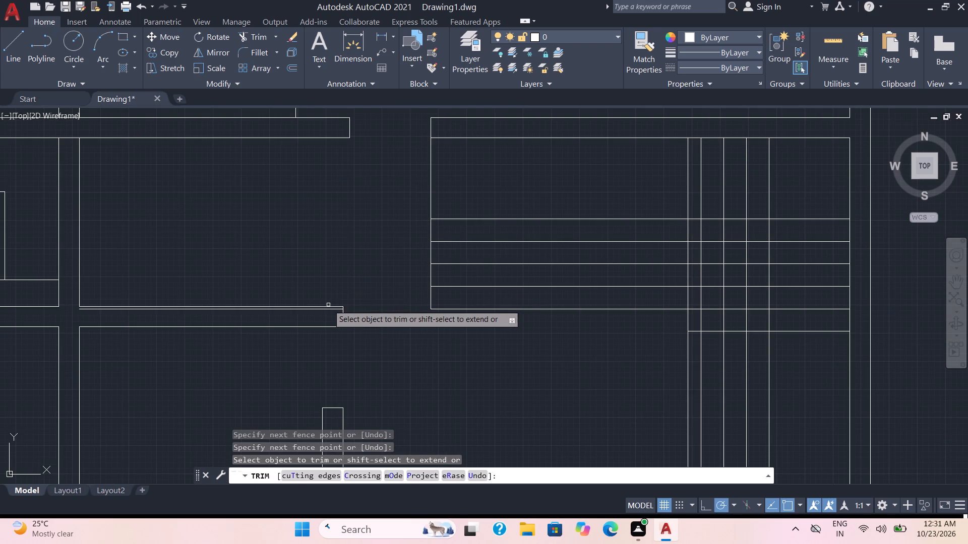
{"action": "left_click", "coordinate": [327, 310]}
{"action": "scroll", "coordinate": [566, 379], "scroll_direction": "down", "scroll_amount": 1}
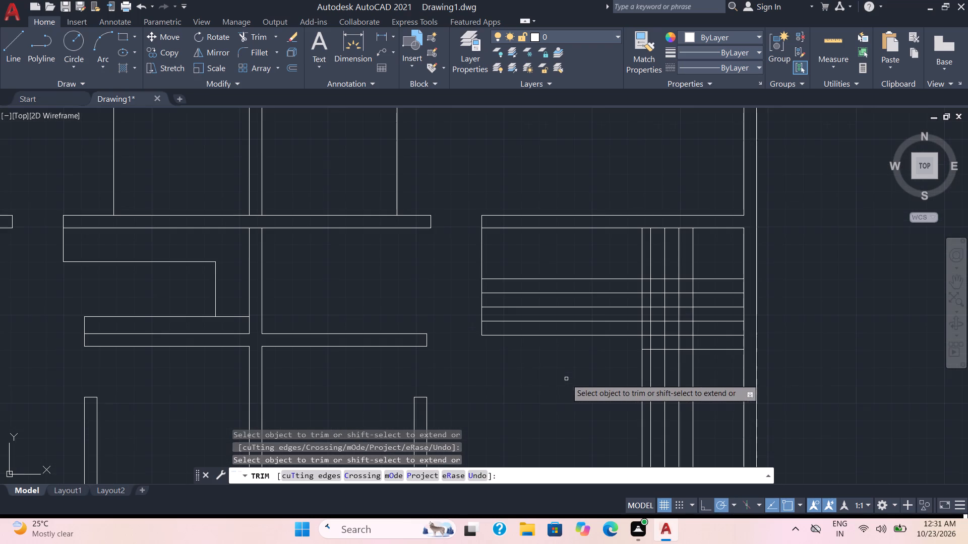
Trim the crossing strips within the right unit's staircase grid and the upper horizontal lines beside it, keeping the lowest line to the wall end.
{"action": "left_click", "coordinate": [684, 366]}
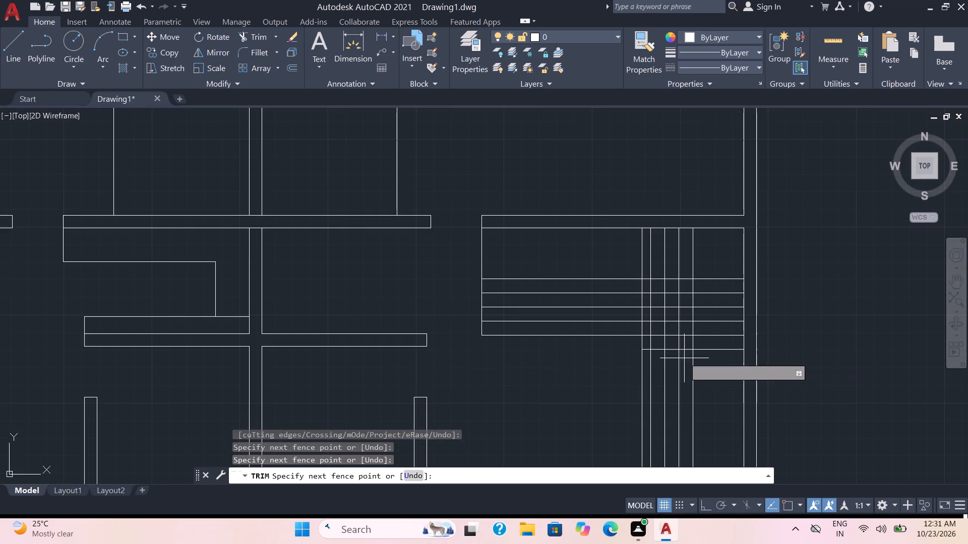
{"action": "left_click", "coordinate": [684, 288]}
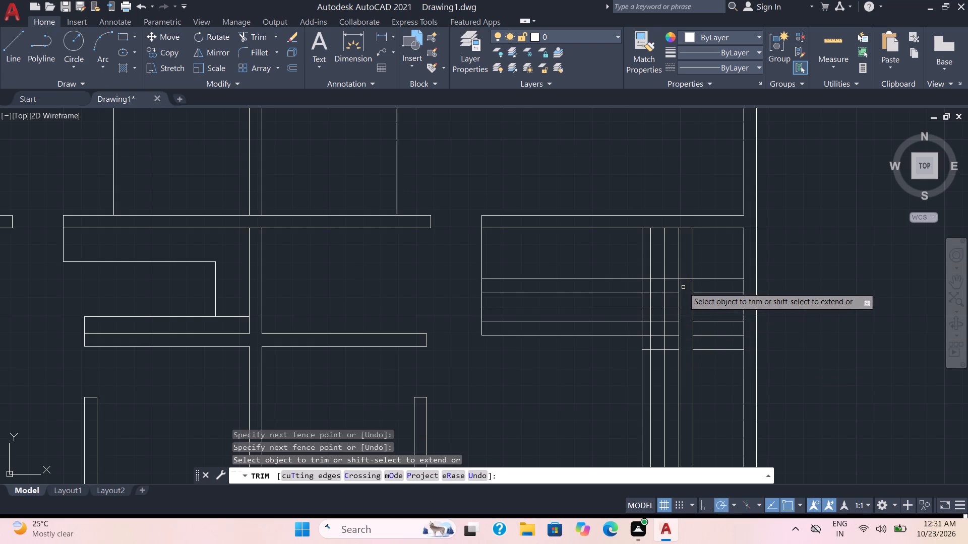
{"action": "left_click_drag", "start_coordinate": [683, 287], "coordinate": [633, 286]}
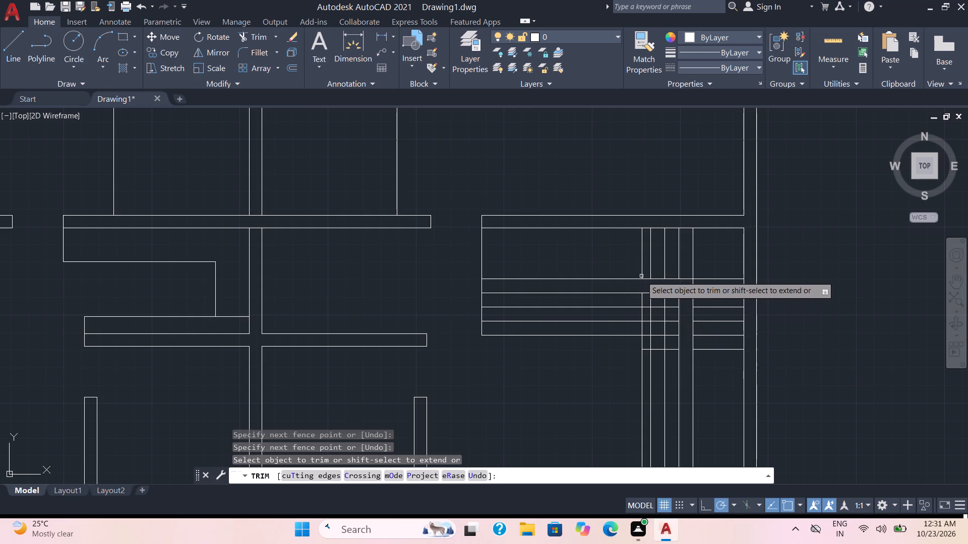
{"action": "left_click", "coordinate": [646, 280]}
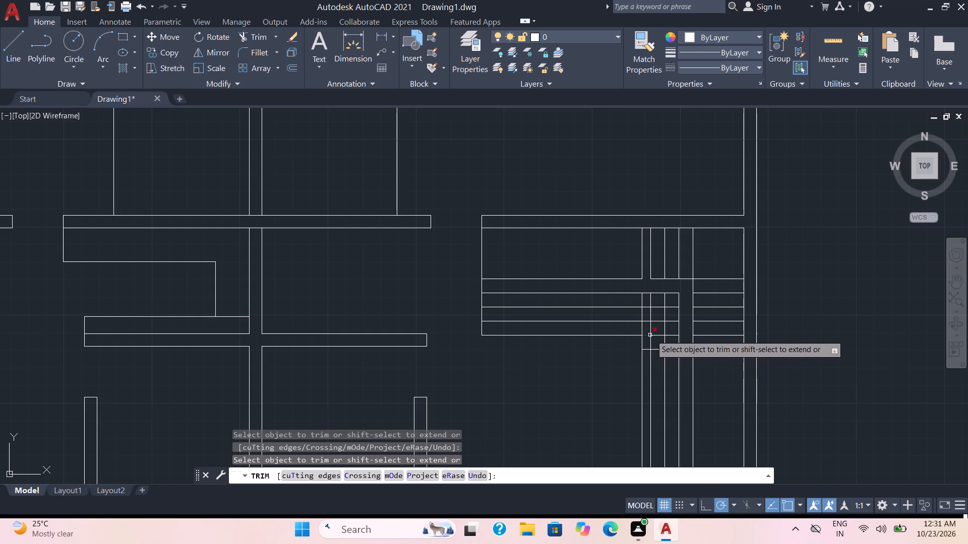
{"action": "left_click", "coordinate": [562, 329]}
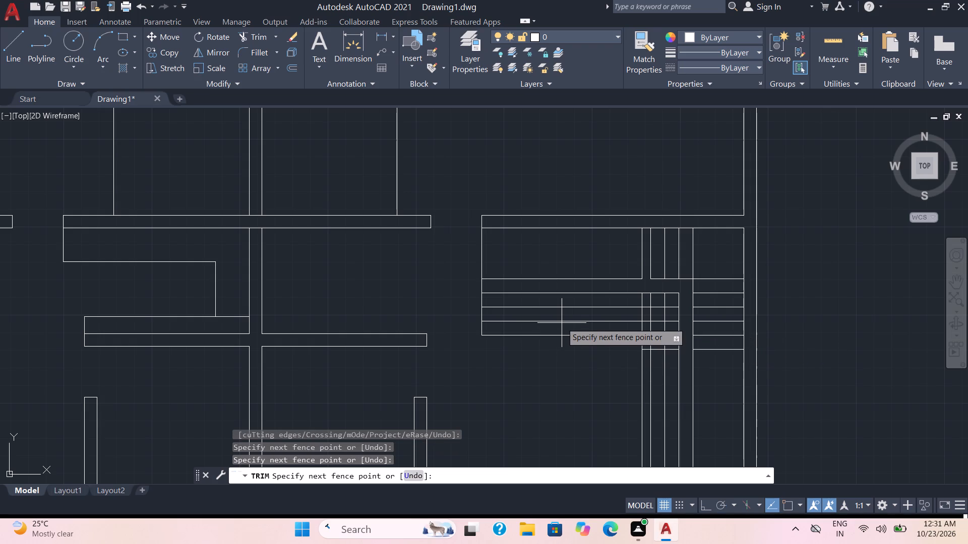
{"action": "left_click", "coordinate": [565, 271]}
Trim the staircase grid's vertical lines below its lowest horizontal line and the segments at its lower inner corner.
{"action": "scroll", "coordinate": [568, 278], "scroll_direction": "down", "scroll_amount": 1}
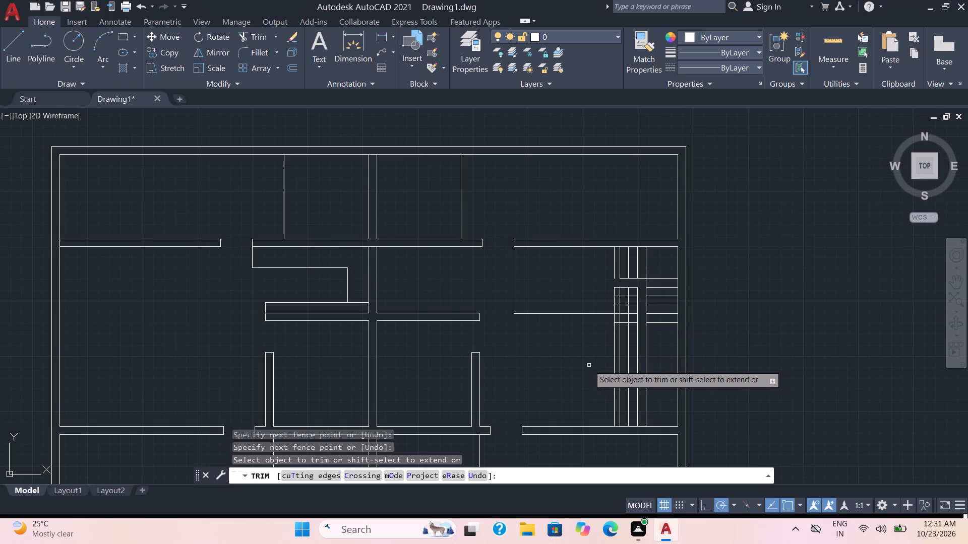
{"action": "left_click", "coordinate": [589, 365]}
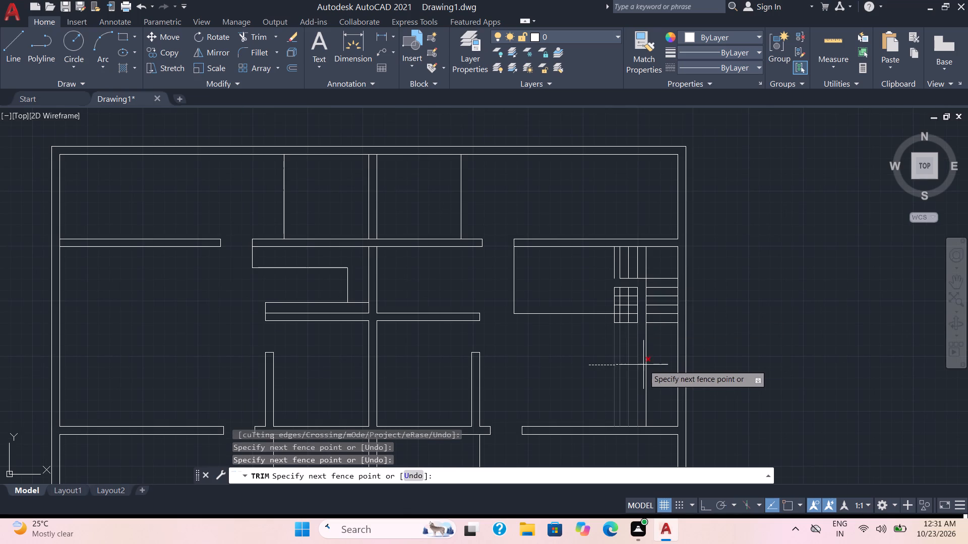
{"action": "left_click", "coordinate": [658, 364]}
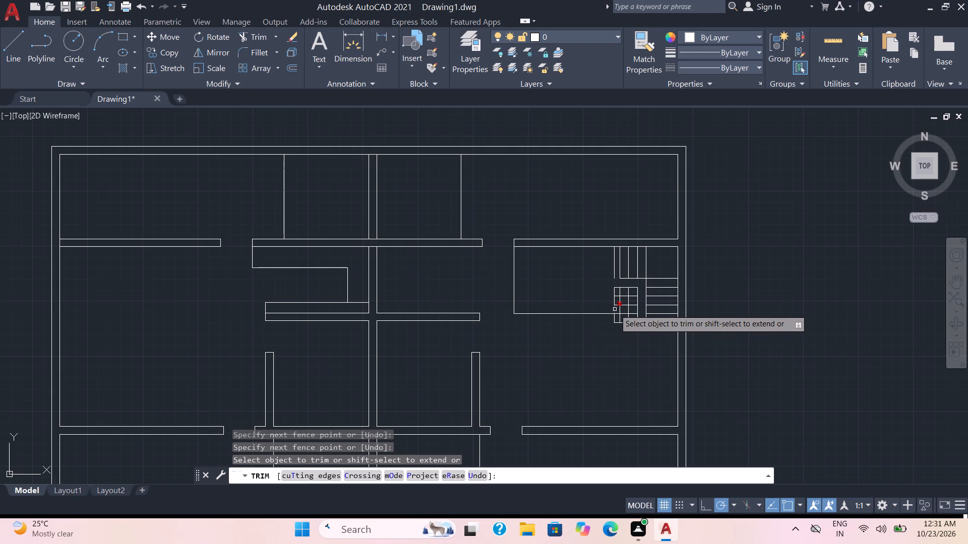
{"action": "left_click", "coordinate": [615, 309]}
{"action": "left_click", "coordinate": [619, 313]}
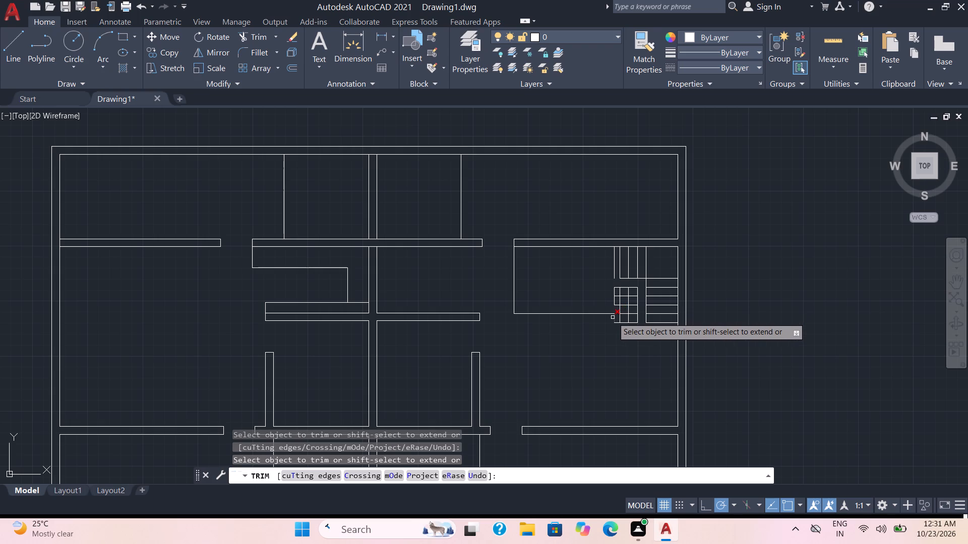
{"action": "left_click", "coordinate": [614, 317]}
{"action": "key", "text": "Escape"}
Erase the leftover crossed lines and short vertical pieces inside the bend of the L-shaped staircase.
{"action": "left_click", "coordinate": [641, 339]}
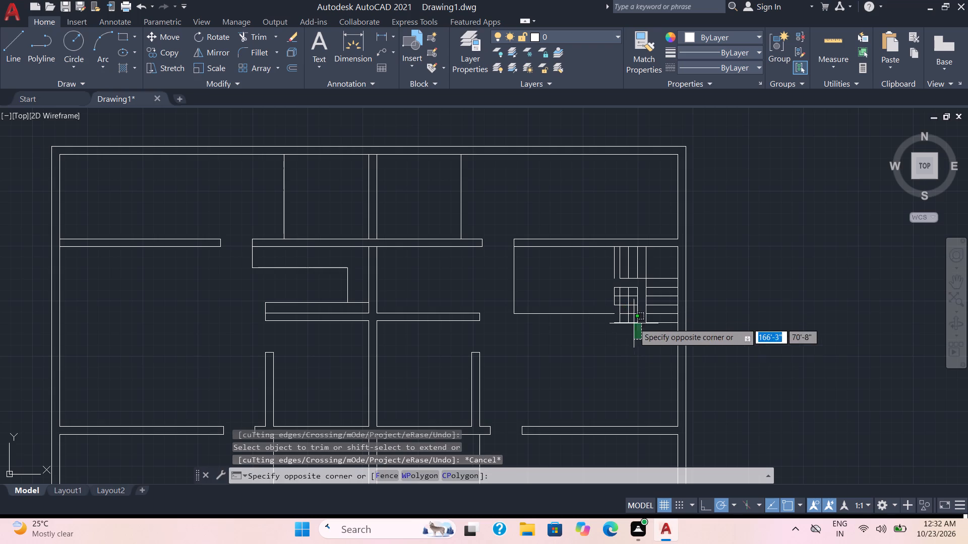
{"action": "left_click", "coordinate": [621, 287]}
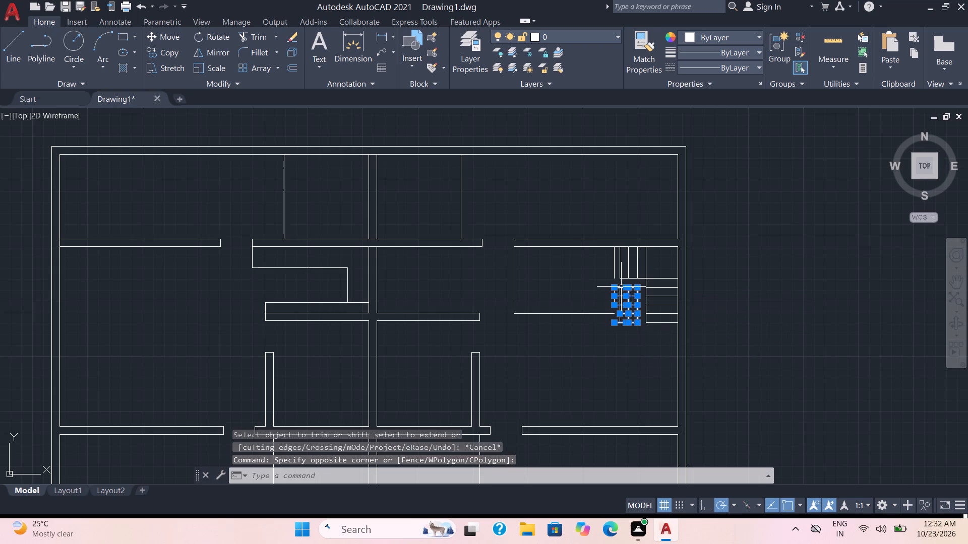
{"action": "key", "text": "Delete"}
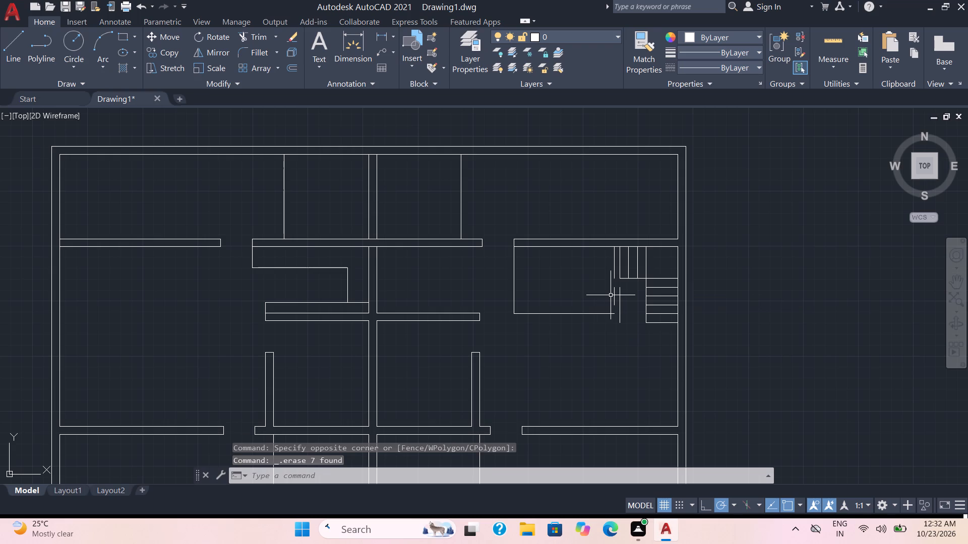
{"action": "left_click", "coordinate": [600, 292]}
{"action": "left_click", "coordinate": [630, 303]}
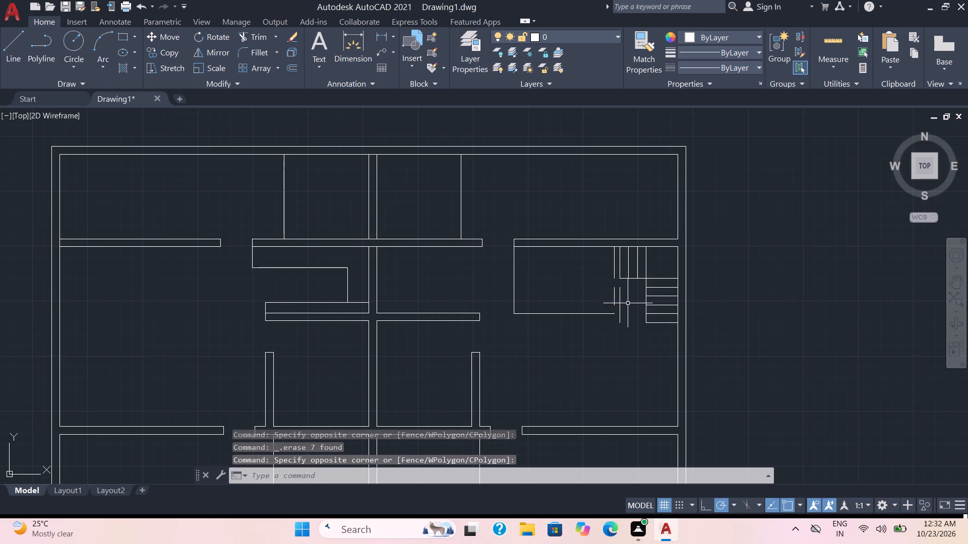
{"action": "left_click", "coordinate": [628, 303]}
{"action": "left_click", "coordinate": [600, 291]}
{"action": "key", "text": "Delete"}
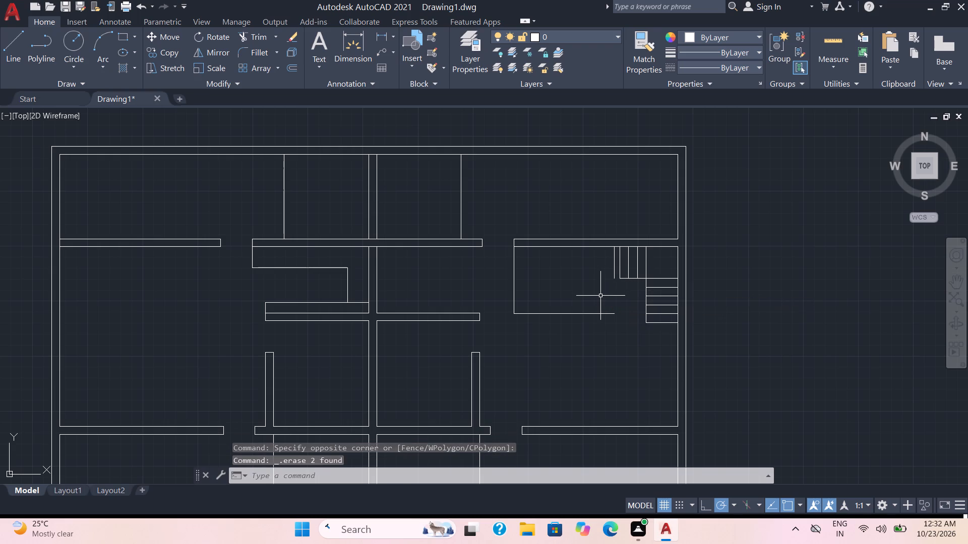
Offset the extended wall end line 9" toward the staircase and the bottom horizontal line upward three times at 9" spacing.
{"action": "key", "text": "o"}
{"action": "key", "text": "Return"}
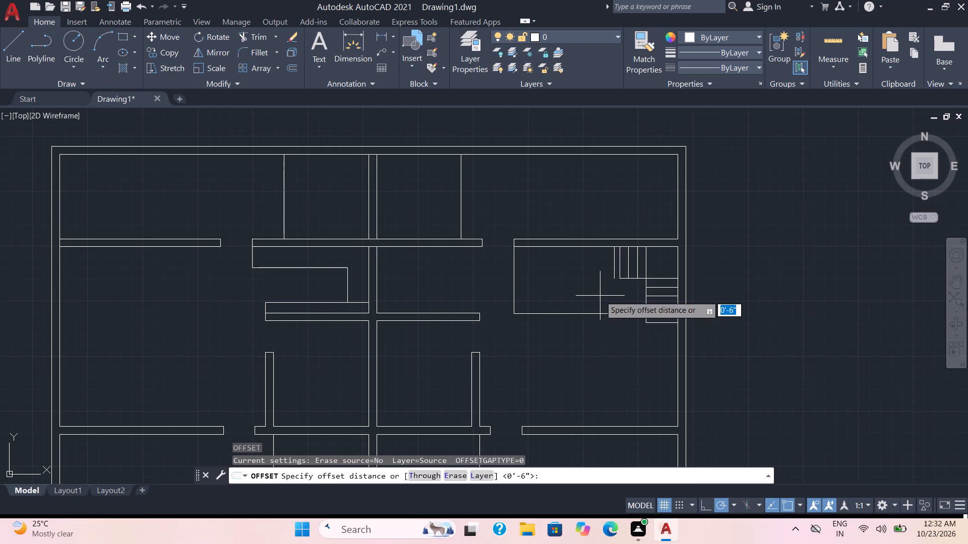
{"action": "key", "text": "9"}
{"action": "key", "text": "Return"}
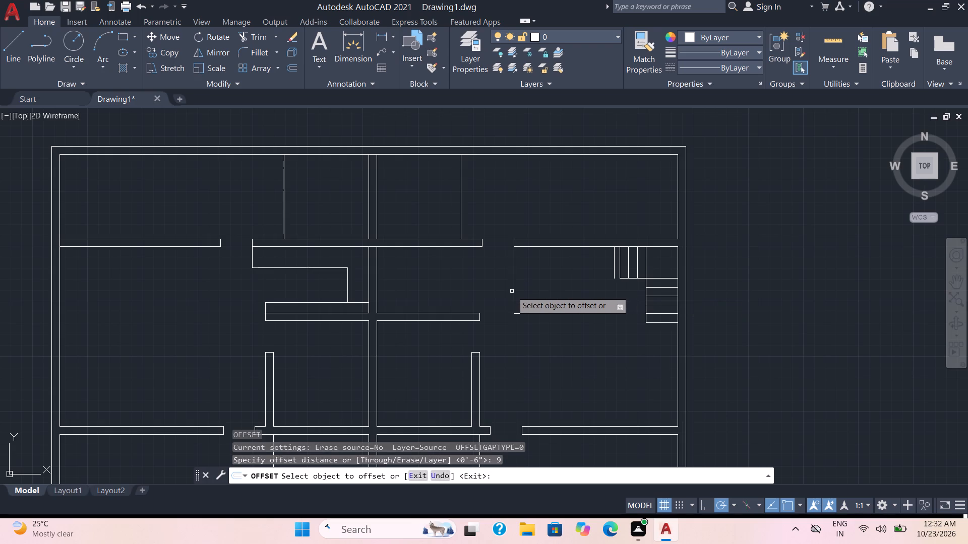
{"action": "left_click", "coordinate": [514, 292]}
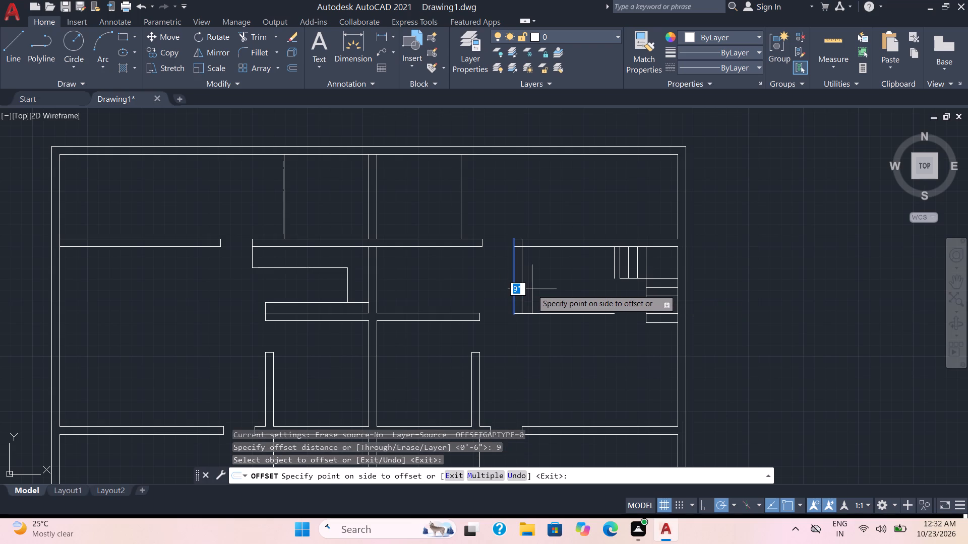
{"action": "left_click", "coordinate": [532, 289]}
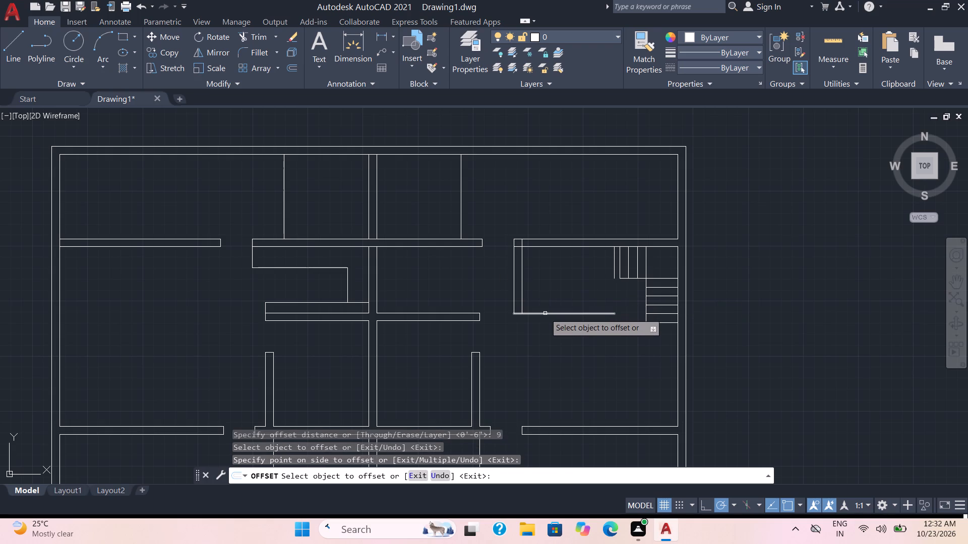
{"action": "left_click", "coordinate": [545, 313]}
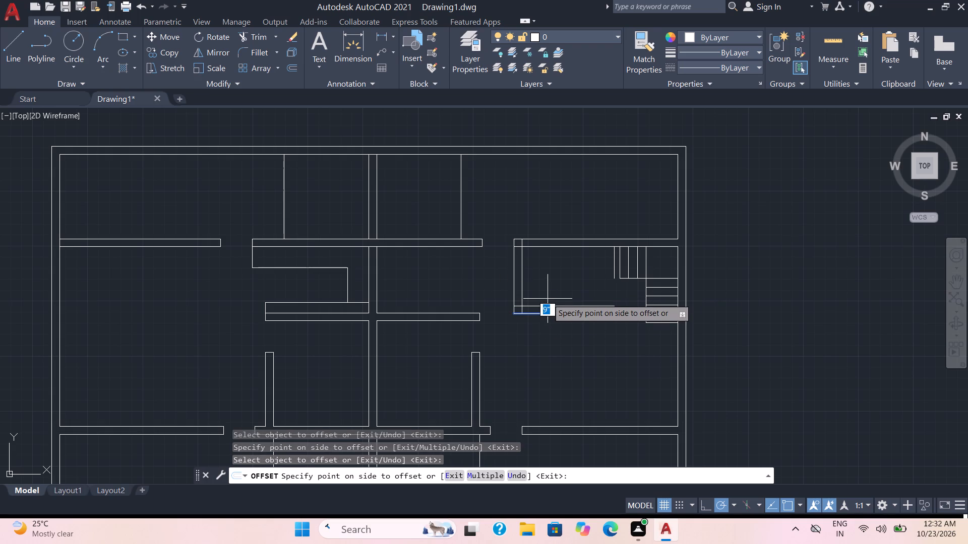
{"action": "left_click", "coordinate": [548, 298]}
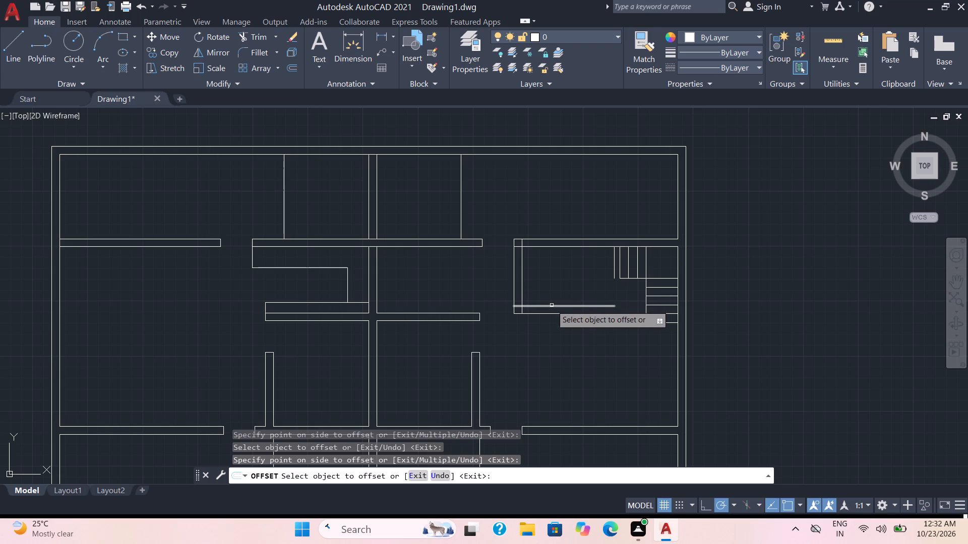
{"action": "left_click", "coordinate": [552, 306]}
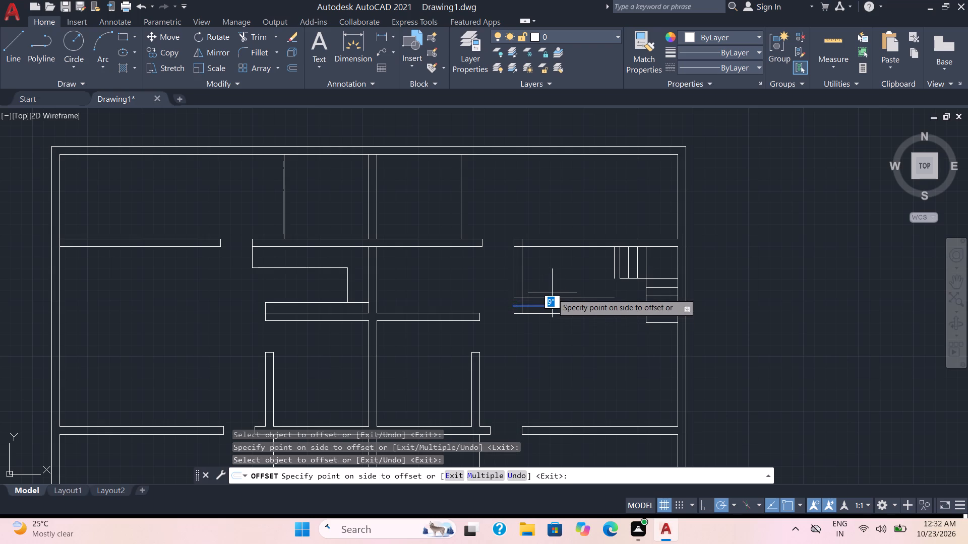
{"action": "left_click", "coordinate": [553, 293]}
{"action": "left_click", "coordinate": [554, 299]}
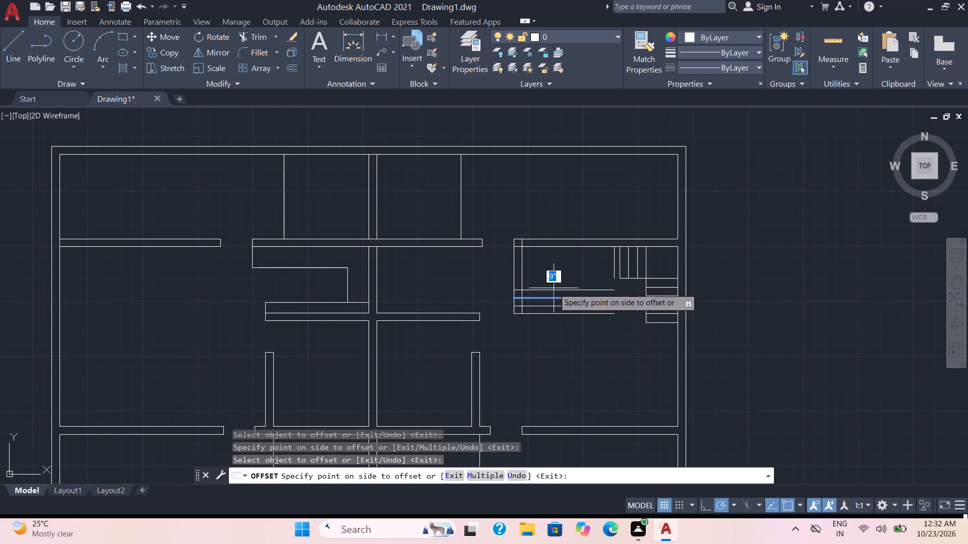
{"action": "left_click", "coordinate": [554, 288]}
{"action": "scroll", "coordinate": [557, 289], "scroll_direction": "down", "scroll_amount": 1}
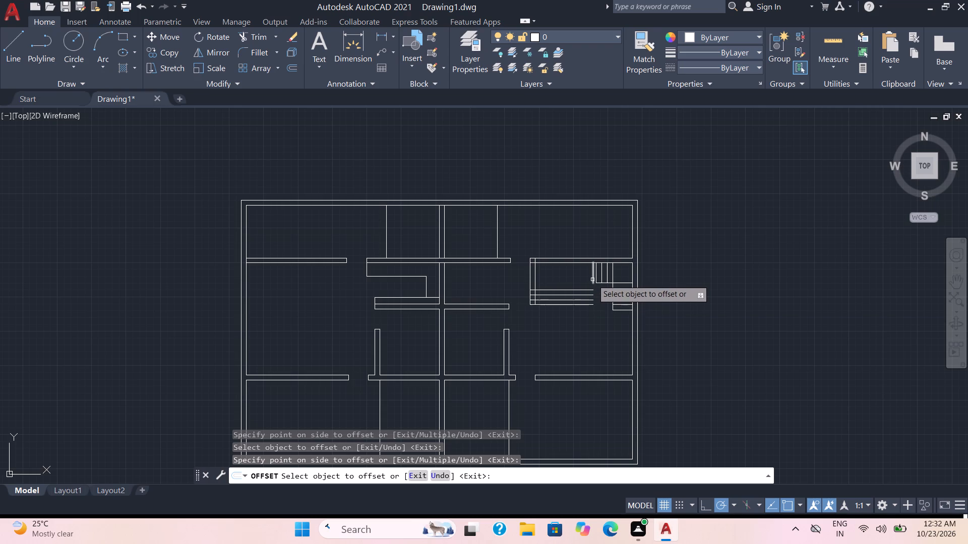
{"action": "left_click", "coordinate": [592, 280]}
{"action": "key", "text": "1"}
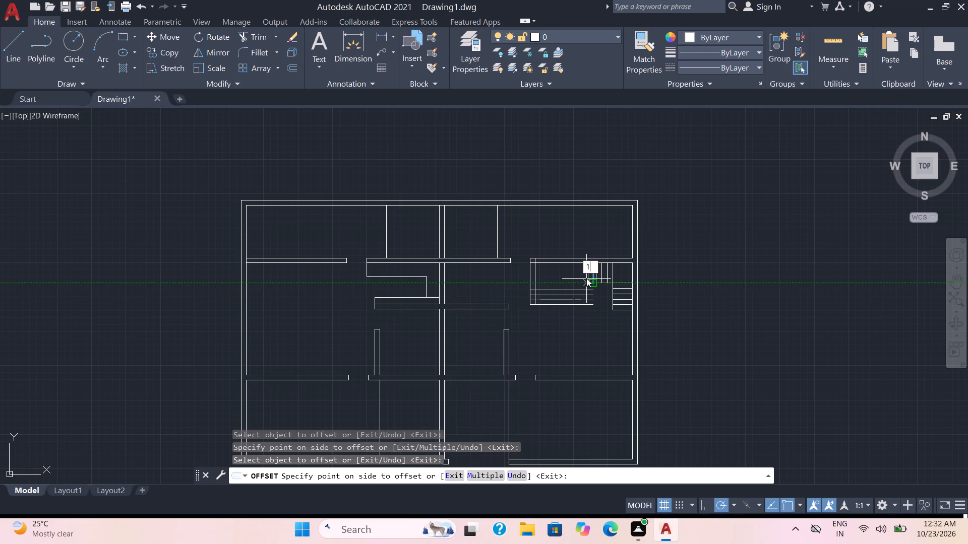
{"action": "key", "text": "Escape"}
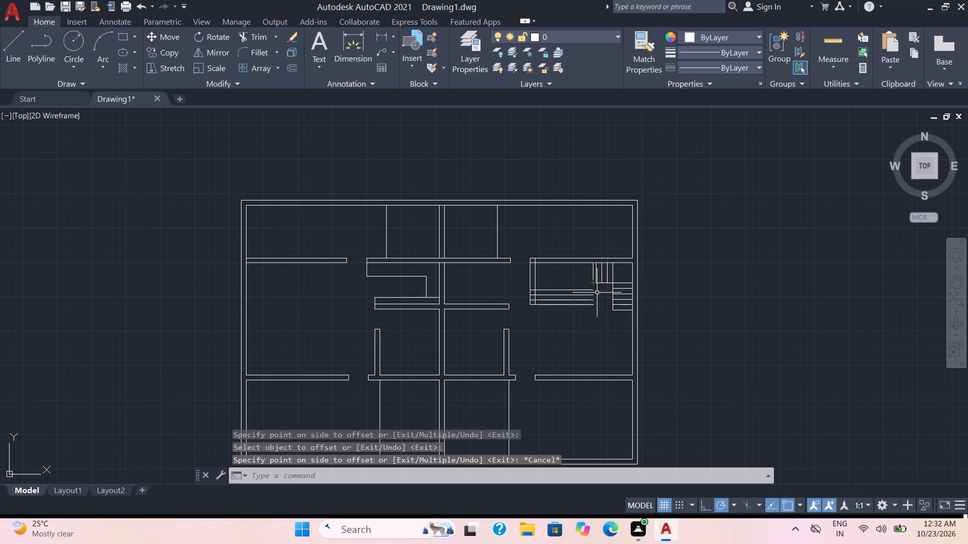
Extend the staircase's innermost vertical line down to the second horizontal line from the top of the 9" offsets.
{"action": "type", "text": "TR"}
{"action": "key", "text": "Return"}
{"action": "scroll", "coordinate": [597, 293], "scroll_direction": "up", "scroll_amount": 1}
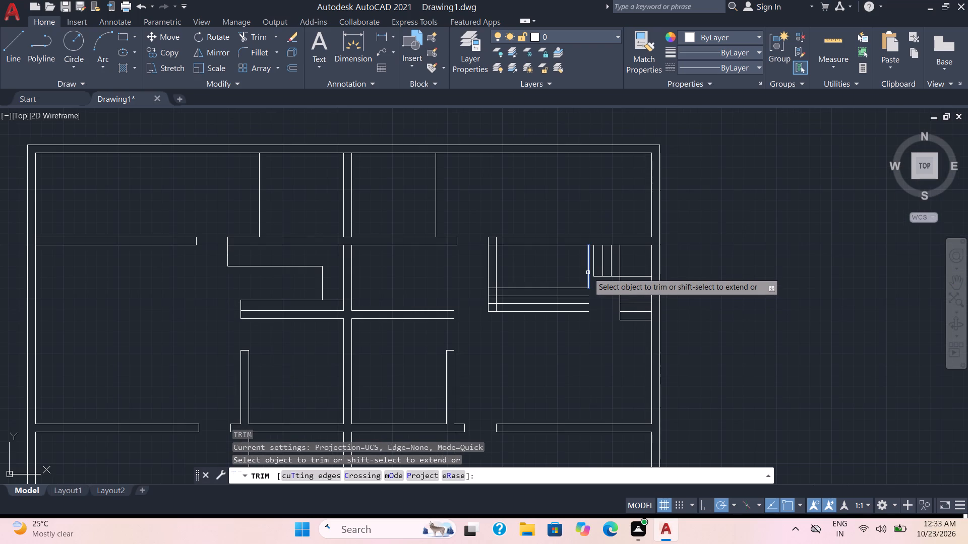
{"action": "left_click", "coordinate": [588, 273], "text": "shift"}
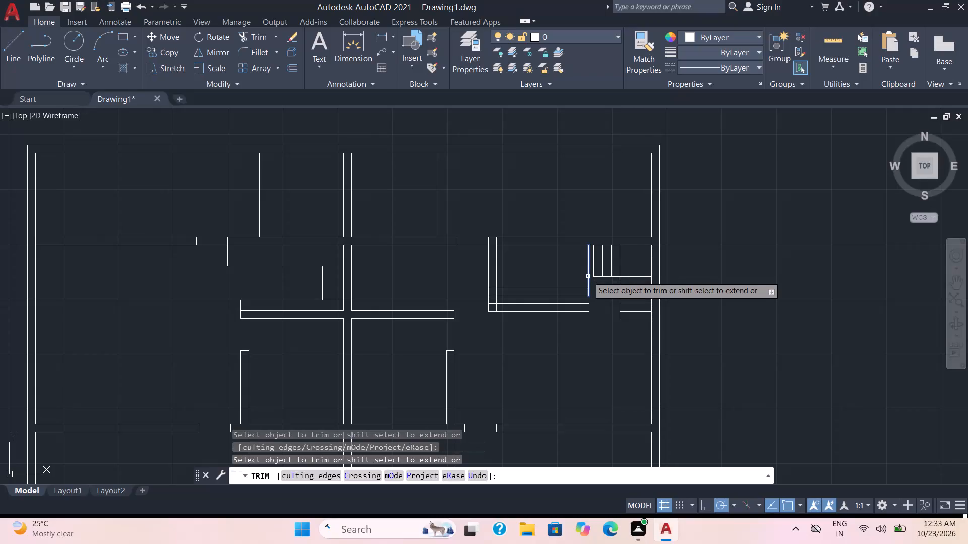
{"action": "left_click", "coordinate": [588, 276], "text": "shift"}
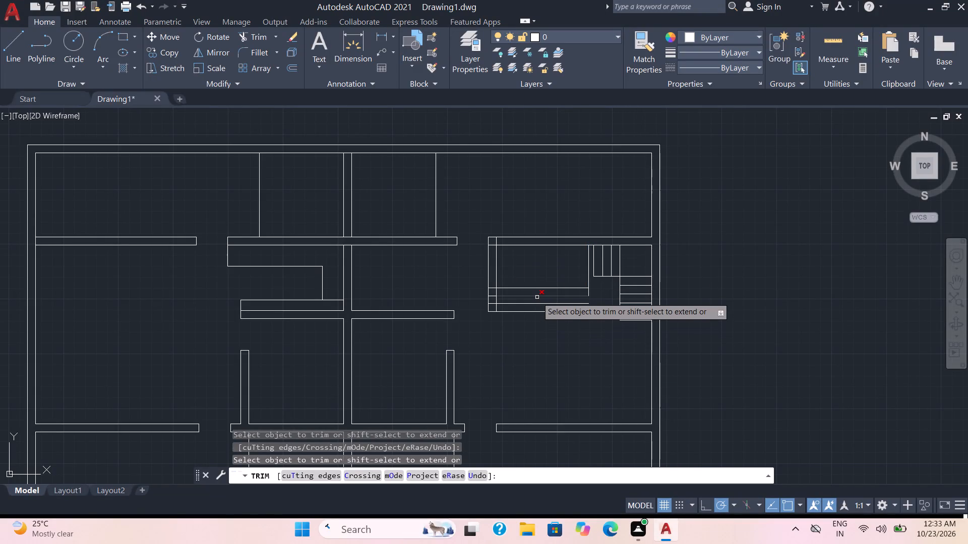
Trim the two lowest horizontal lines, the vertical stubs below, and the overlaps at both corners to leave a clean 9" L-shaped wall.
{"action": "left_click_drag", "start_coordinate": [537, 300], "coordinate": [537, 312]}
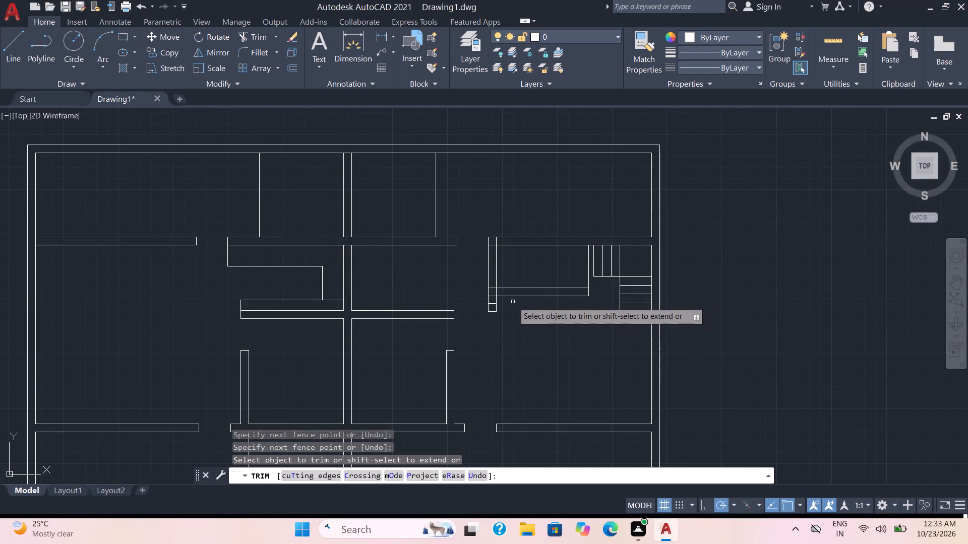
{"action": "left_click_drag", "start_coordinate": [513, 302], "coordinate": [479, 302]}
{"action": "left_click_drag", "start_coordinate": [490, 299], "coordinate": [491, 309]}
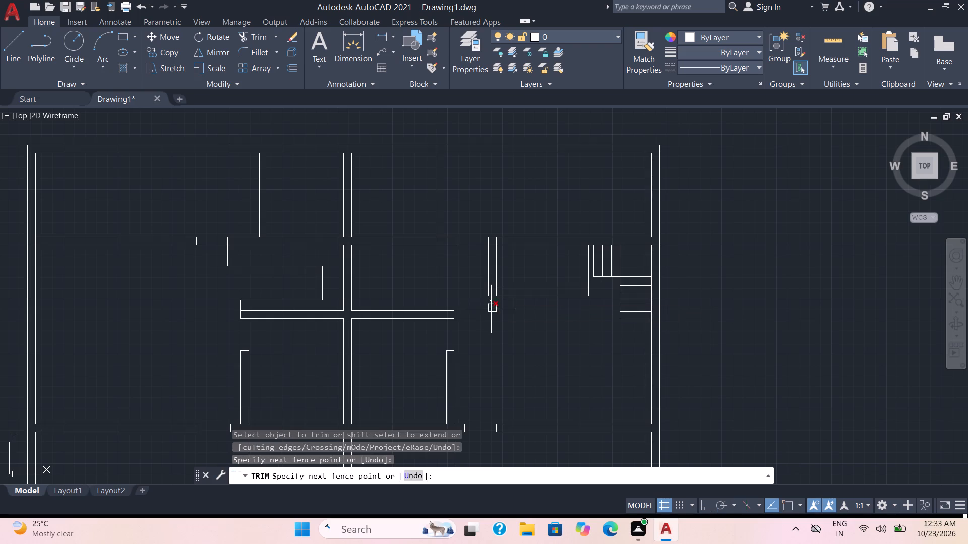
{"action": "left_click_drag", "start_coordinate": [491, 309], "coordinate": [491, 317]}
{"action": "left_click_drag", "start_coordinate": [483, 309], "coordinate": [506, 310]}
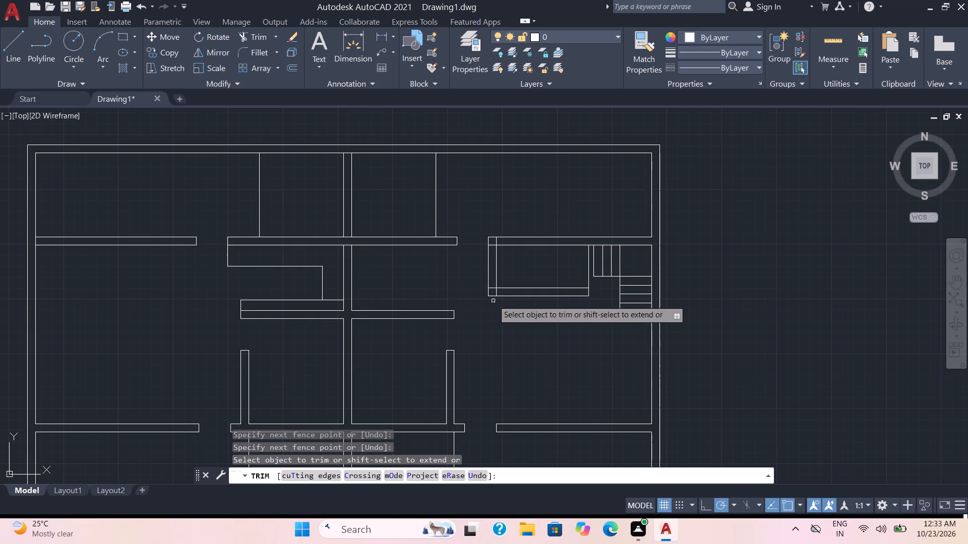
{"action": "left_click", "coordinate": [492, 288]}
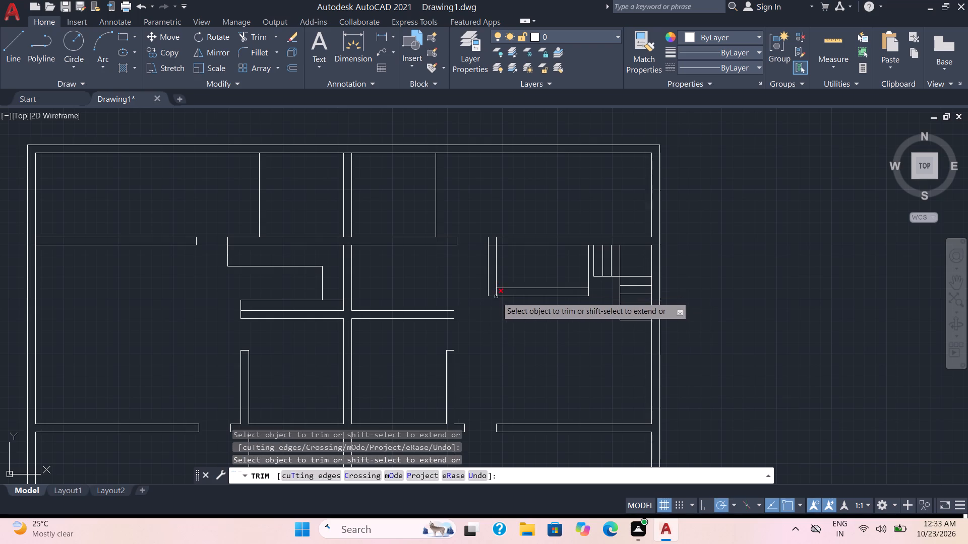
{"action": "left_click", "coordinate": [496, 293]}
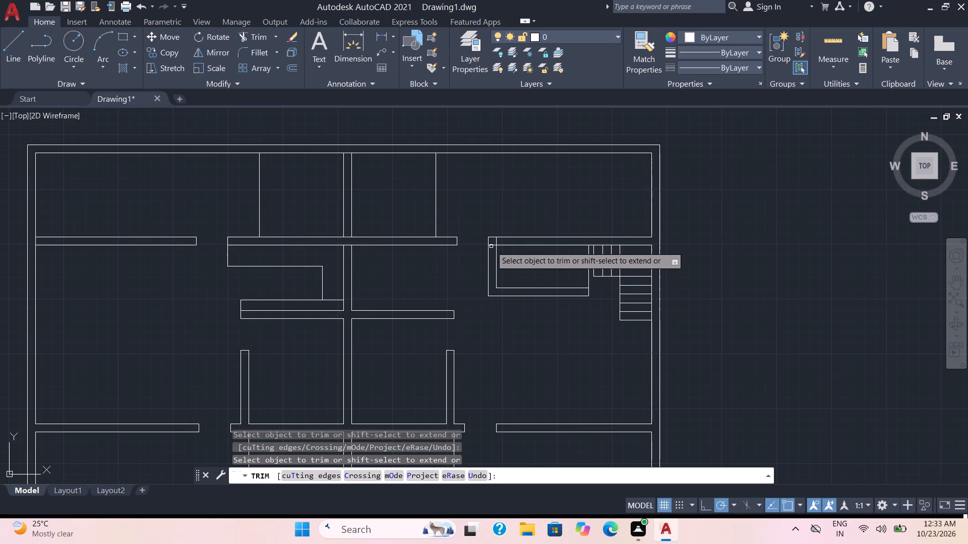
{"action": "left_click", "coordinate": [491, 246]}
{"action": "left_click", "coordinate": [497, 241]}
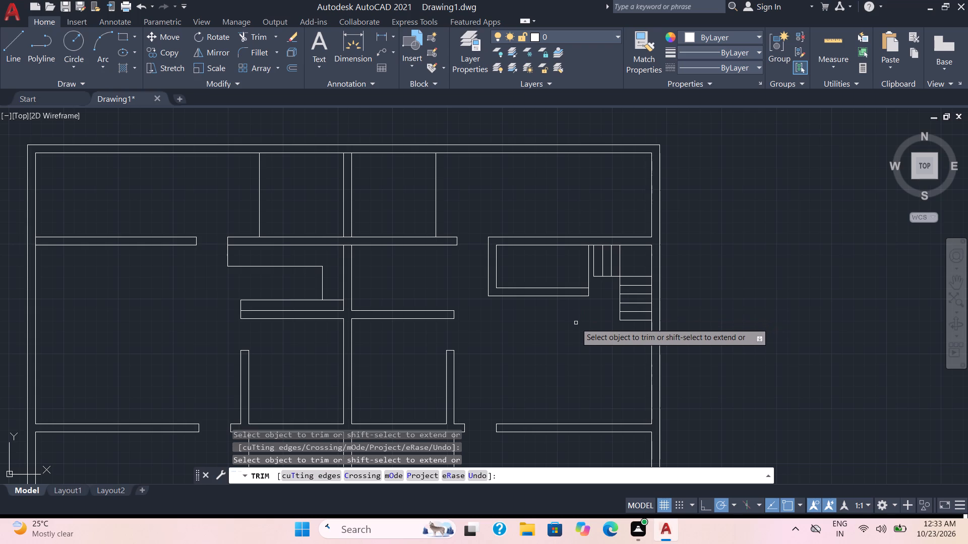
{"action": "scroll", "coordinate": [576, 323], "scroll_direction": "down", "scroll_amount": 1}
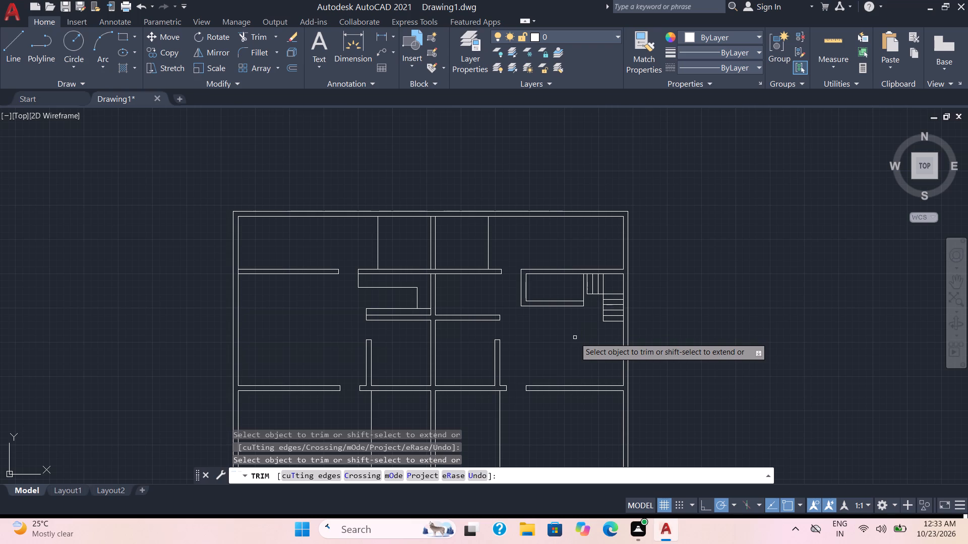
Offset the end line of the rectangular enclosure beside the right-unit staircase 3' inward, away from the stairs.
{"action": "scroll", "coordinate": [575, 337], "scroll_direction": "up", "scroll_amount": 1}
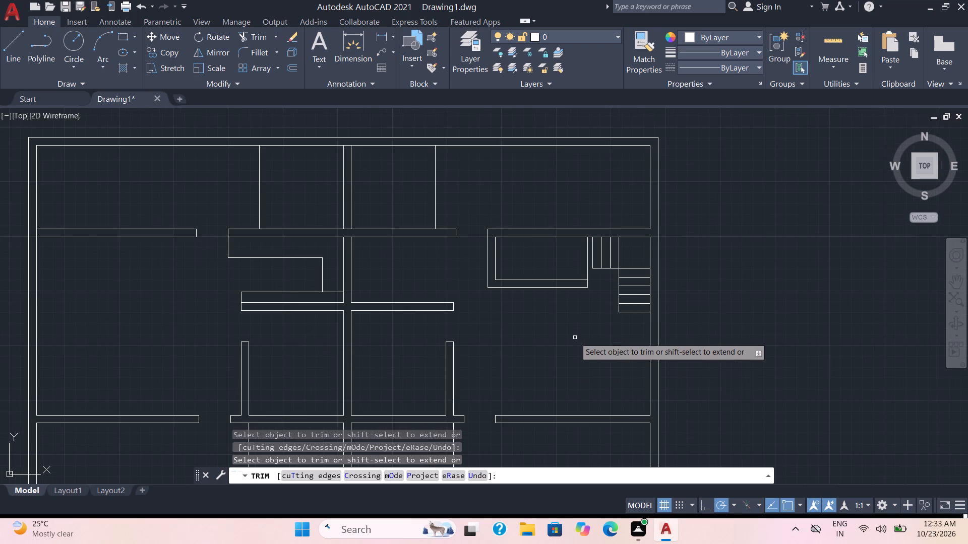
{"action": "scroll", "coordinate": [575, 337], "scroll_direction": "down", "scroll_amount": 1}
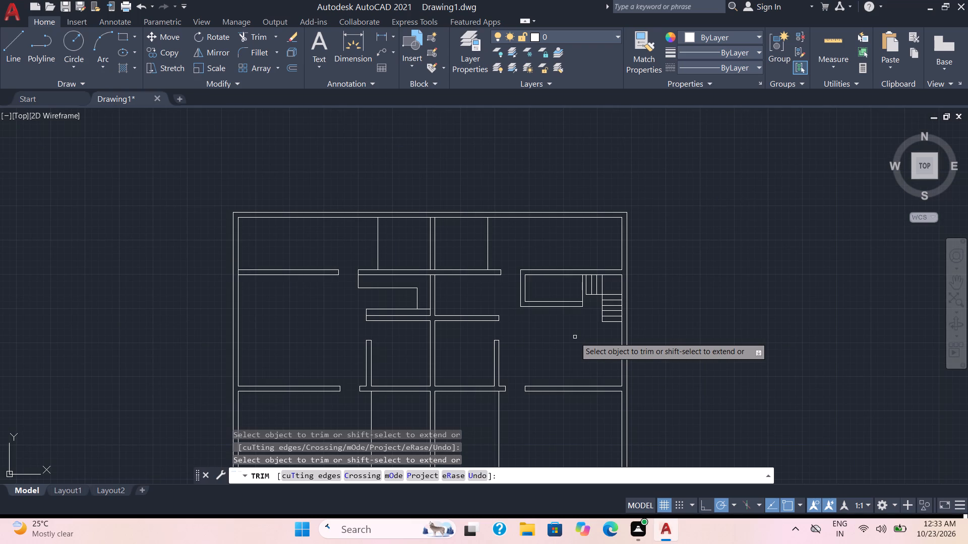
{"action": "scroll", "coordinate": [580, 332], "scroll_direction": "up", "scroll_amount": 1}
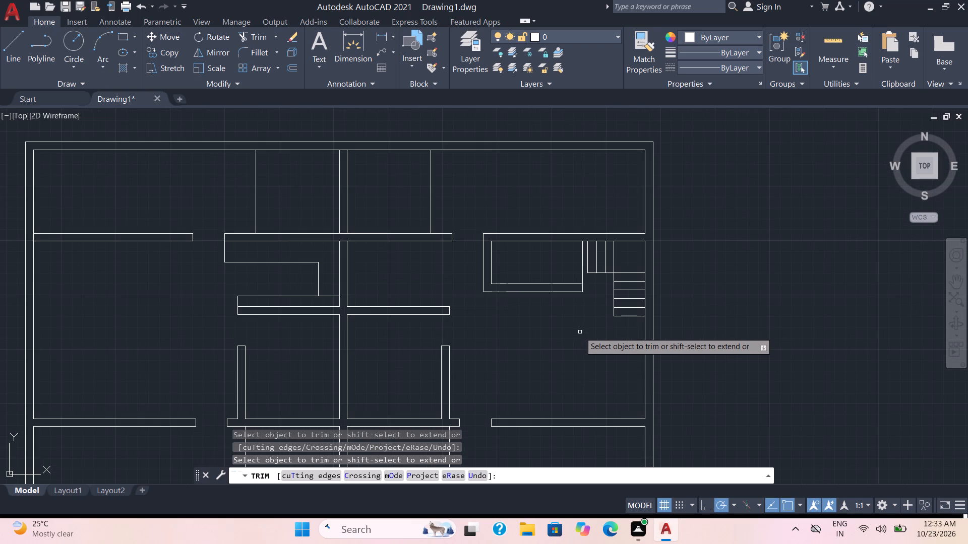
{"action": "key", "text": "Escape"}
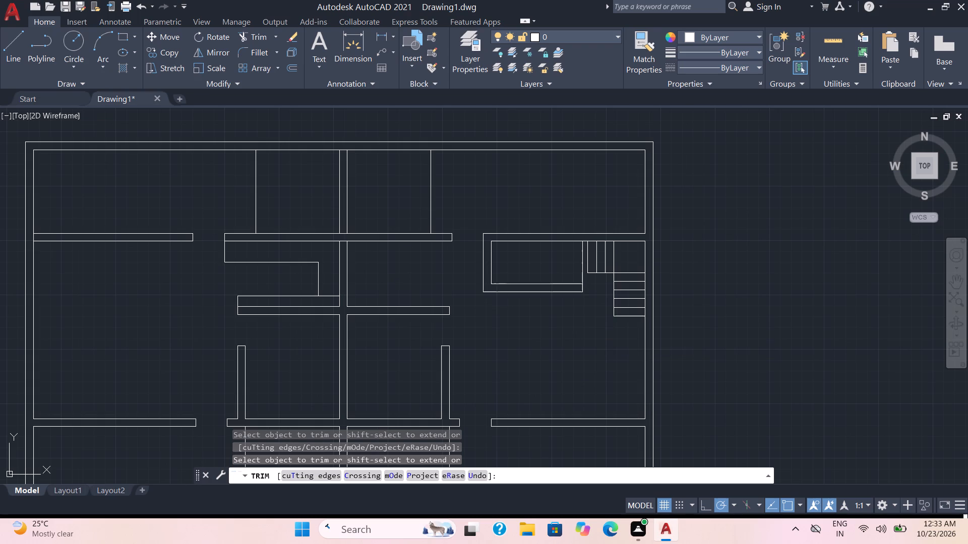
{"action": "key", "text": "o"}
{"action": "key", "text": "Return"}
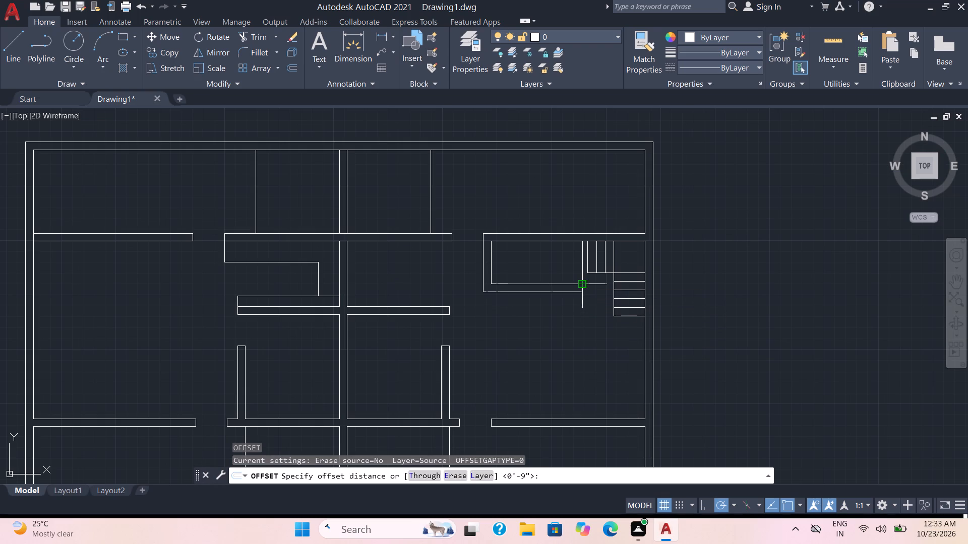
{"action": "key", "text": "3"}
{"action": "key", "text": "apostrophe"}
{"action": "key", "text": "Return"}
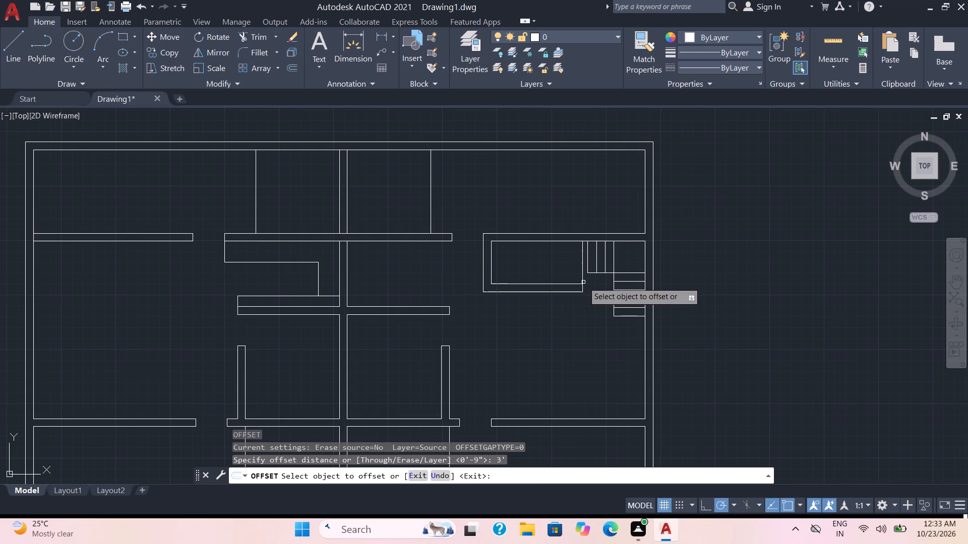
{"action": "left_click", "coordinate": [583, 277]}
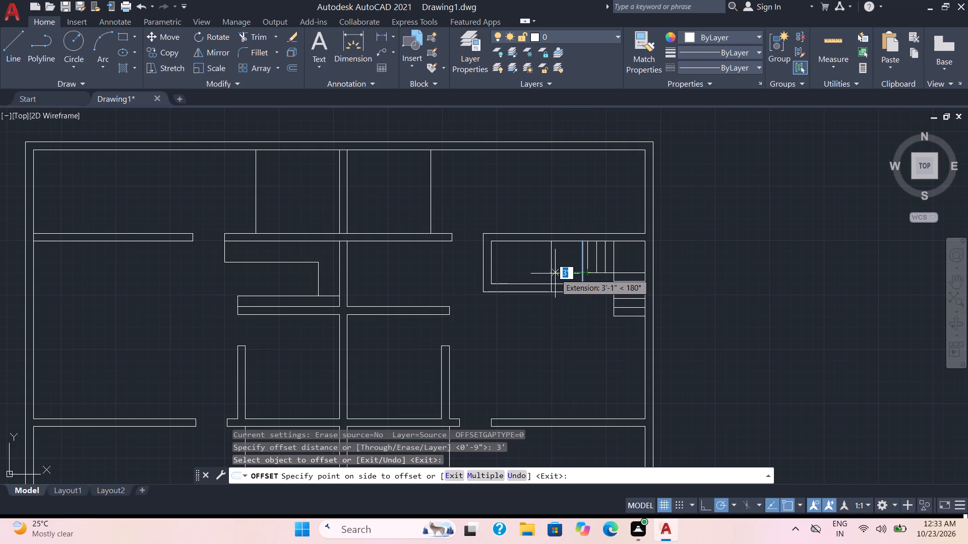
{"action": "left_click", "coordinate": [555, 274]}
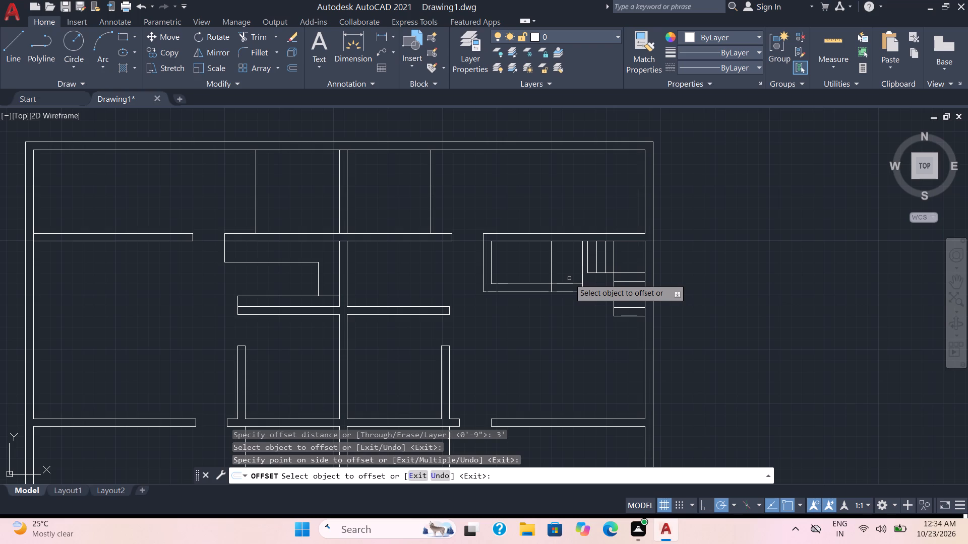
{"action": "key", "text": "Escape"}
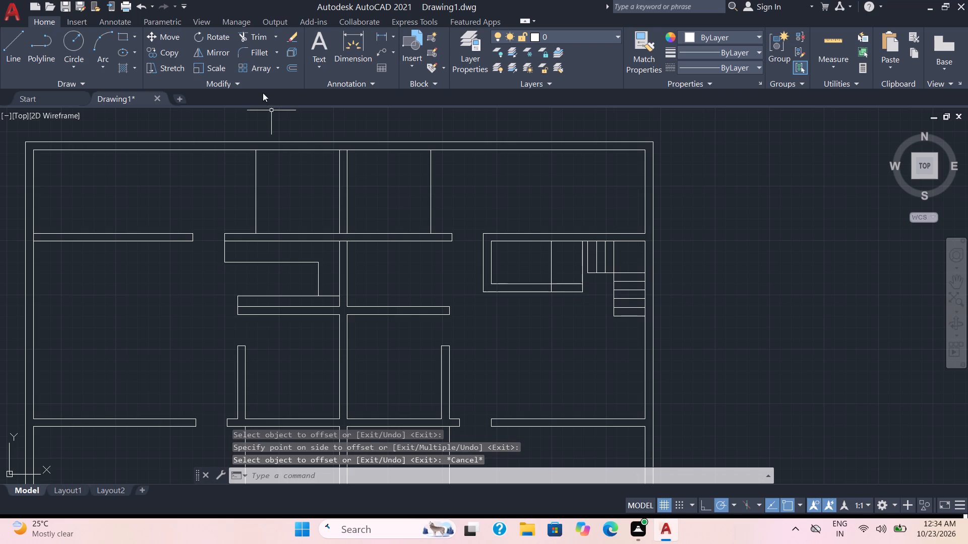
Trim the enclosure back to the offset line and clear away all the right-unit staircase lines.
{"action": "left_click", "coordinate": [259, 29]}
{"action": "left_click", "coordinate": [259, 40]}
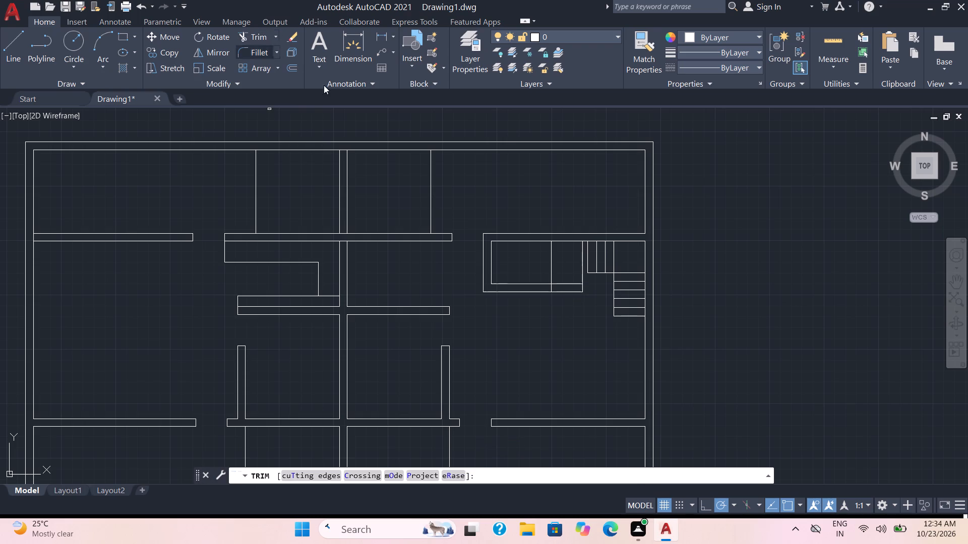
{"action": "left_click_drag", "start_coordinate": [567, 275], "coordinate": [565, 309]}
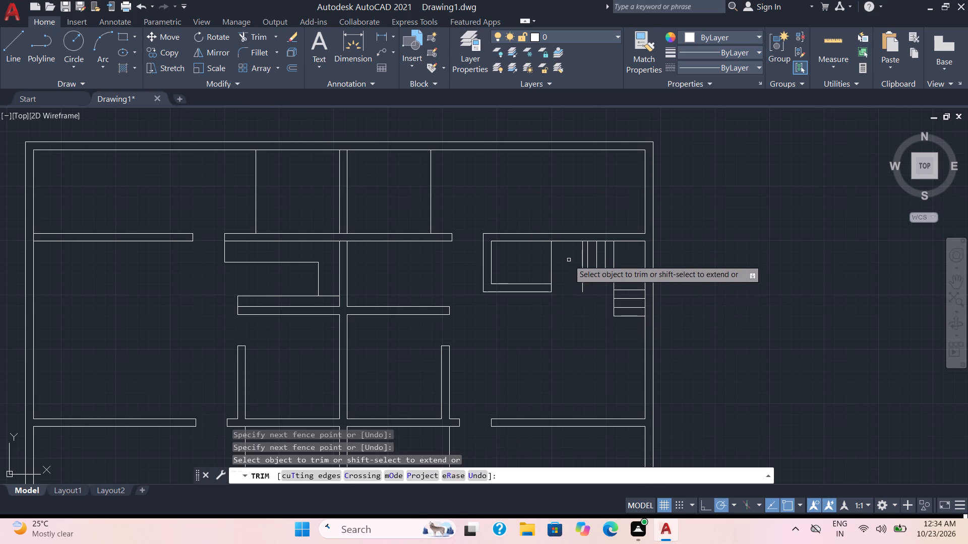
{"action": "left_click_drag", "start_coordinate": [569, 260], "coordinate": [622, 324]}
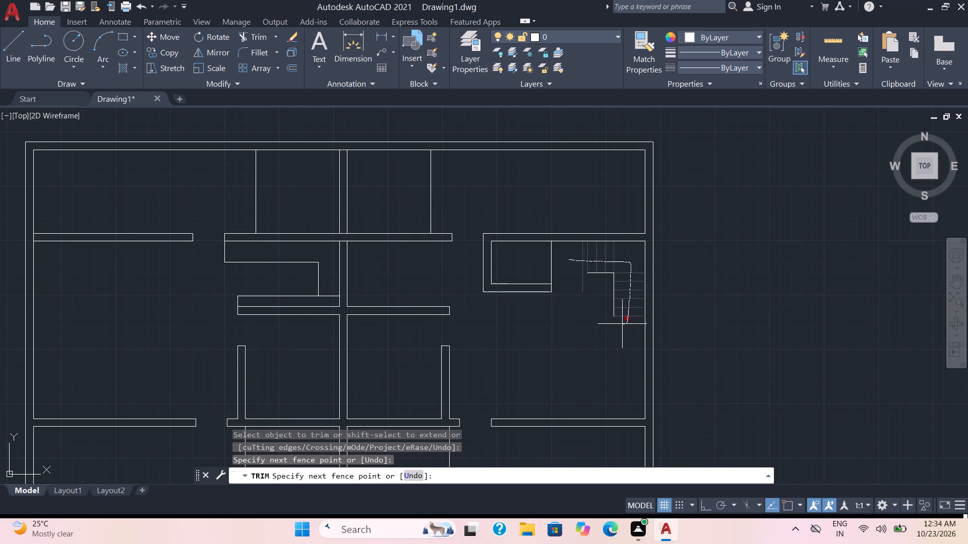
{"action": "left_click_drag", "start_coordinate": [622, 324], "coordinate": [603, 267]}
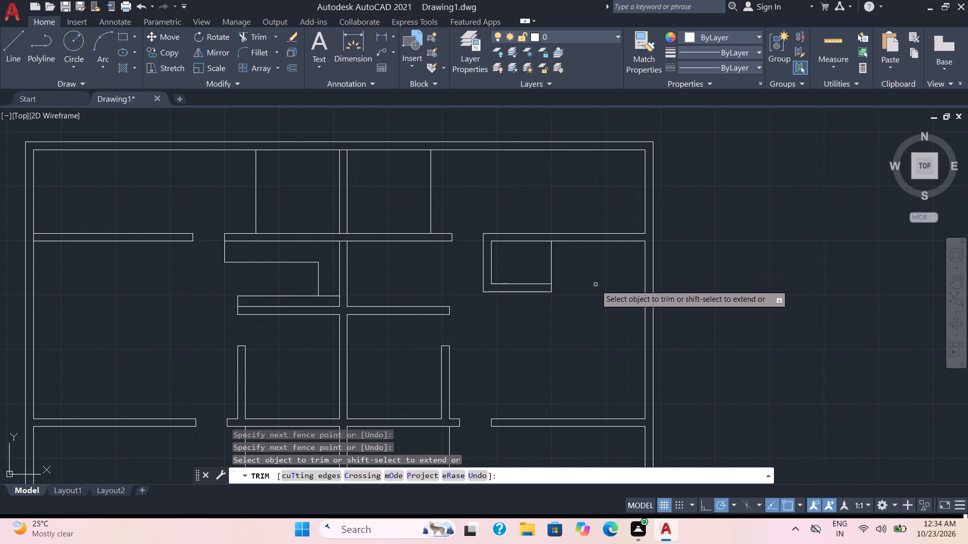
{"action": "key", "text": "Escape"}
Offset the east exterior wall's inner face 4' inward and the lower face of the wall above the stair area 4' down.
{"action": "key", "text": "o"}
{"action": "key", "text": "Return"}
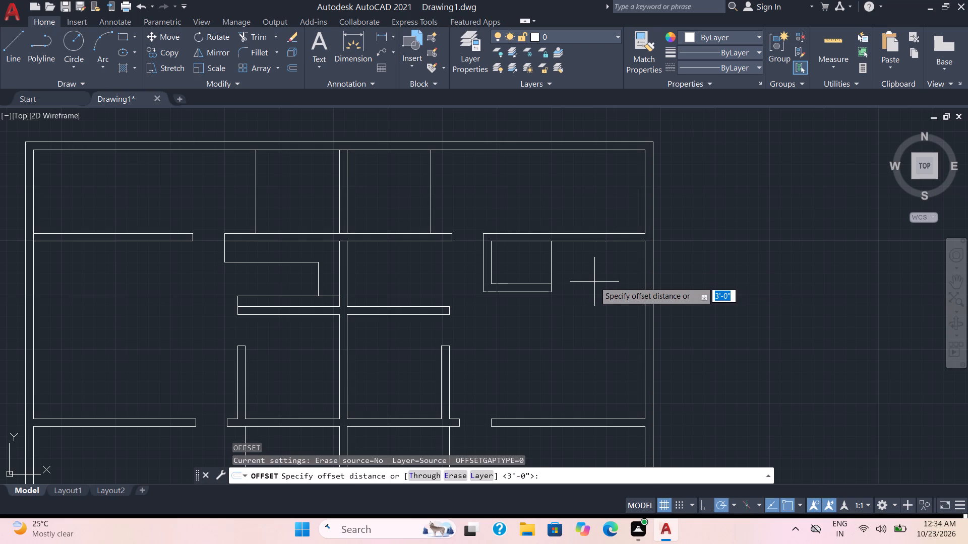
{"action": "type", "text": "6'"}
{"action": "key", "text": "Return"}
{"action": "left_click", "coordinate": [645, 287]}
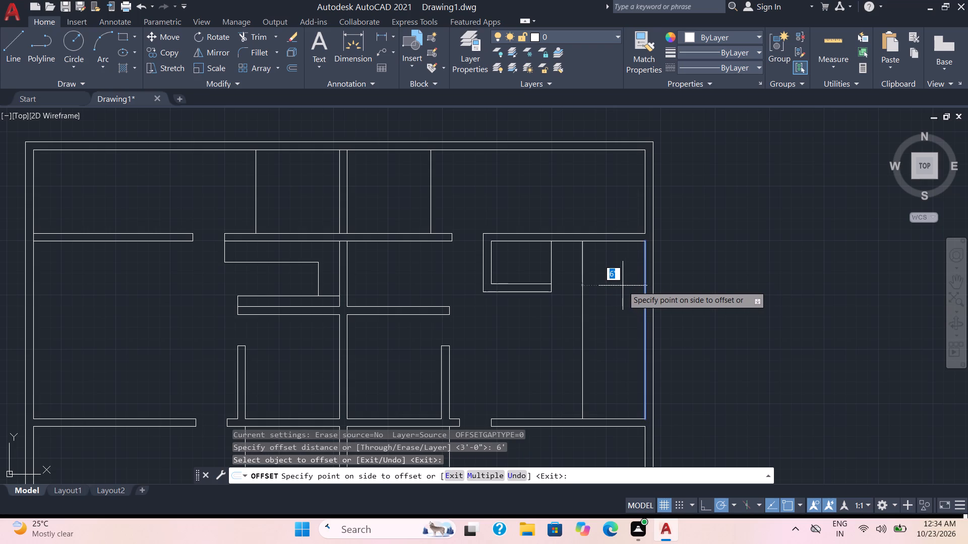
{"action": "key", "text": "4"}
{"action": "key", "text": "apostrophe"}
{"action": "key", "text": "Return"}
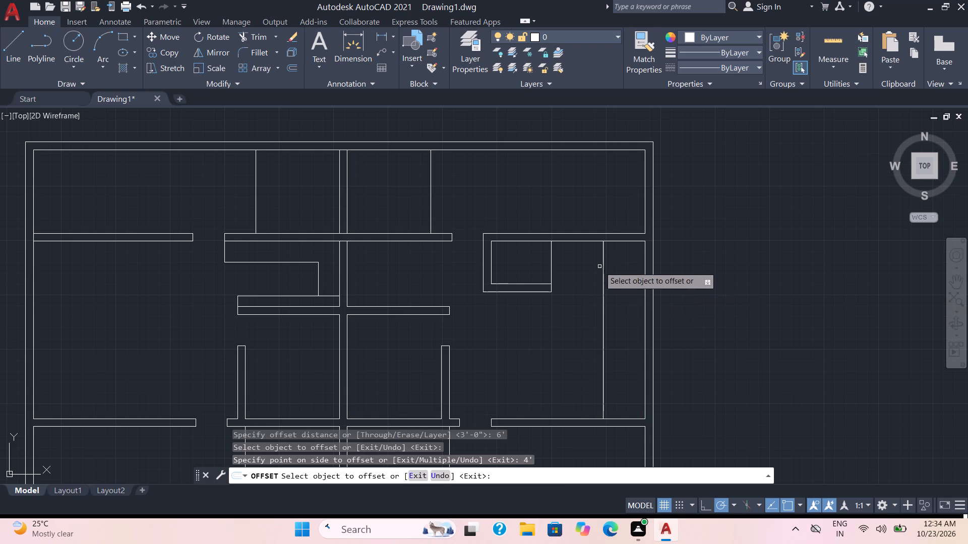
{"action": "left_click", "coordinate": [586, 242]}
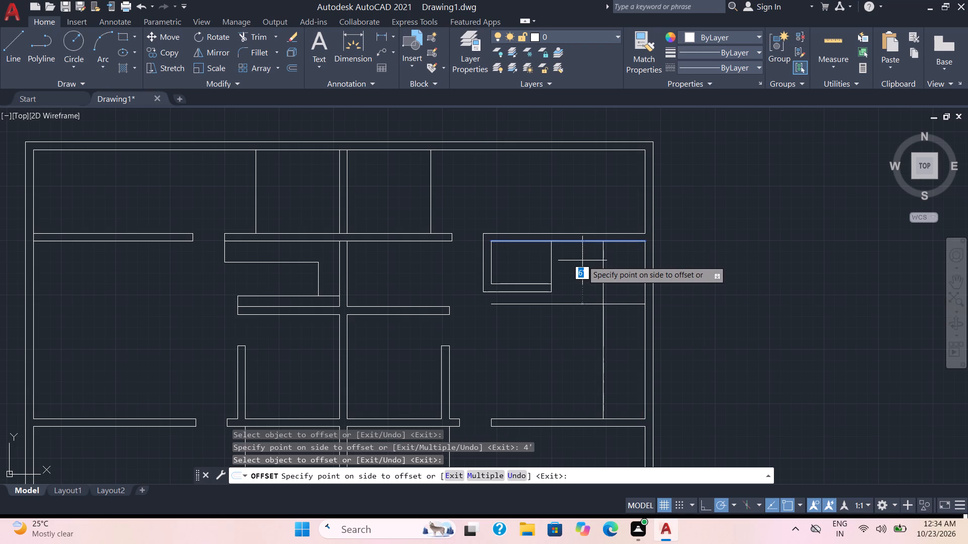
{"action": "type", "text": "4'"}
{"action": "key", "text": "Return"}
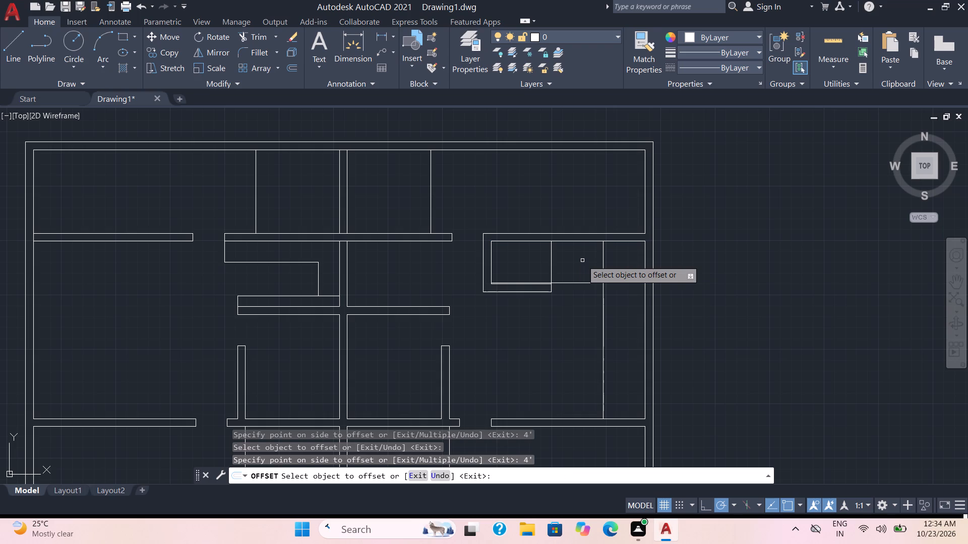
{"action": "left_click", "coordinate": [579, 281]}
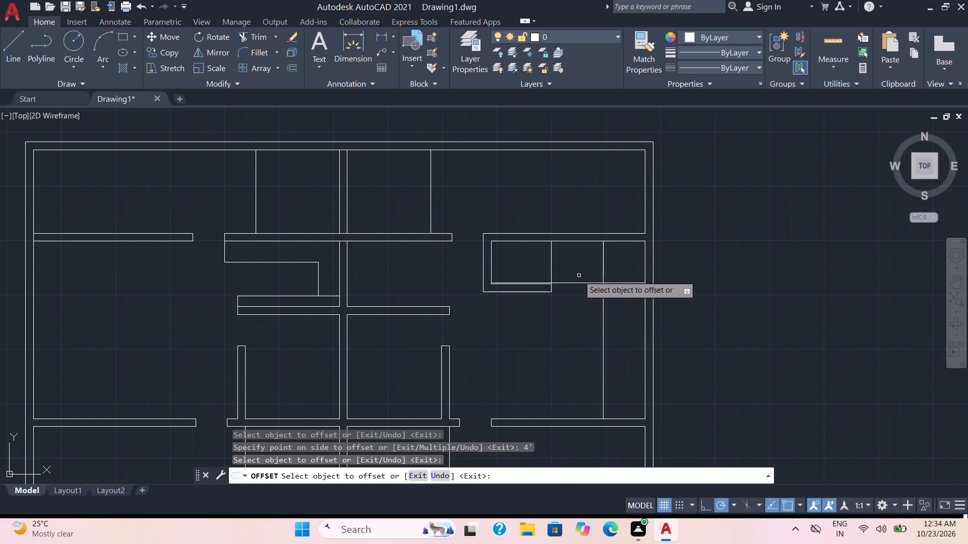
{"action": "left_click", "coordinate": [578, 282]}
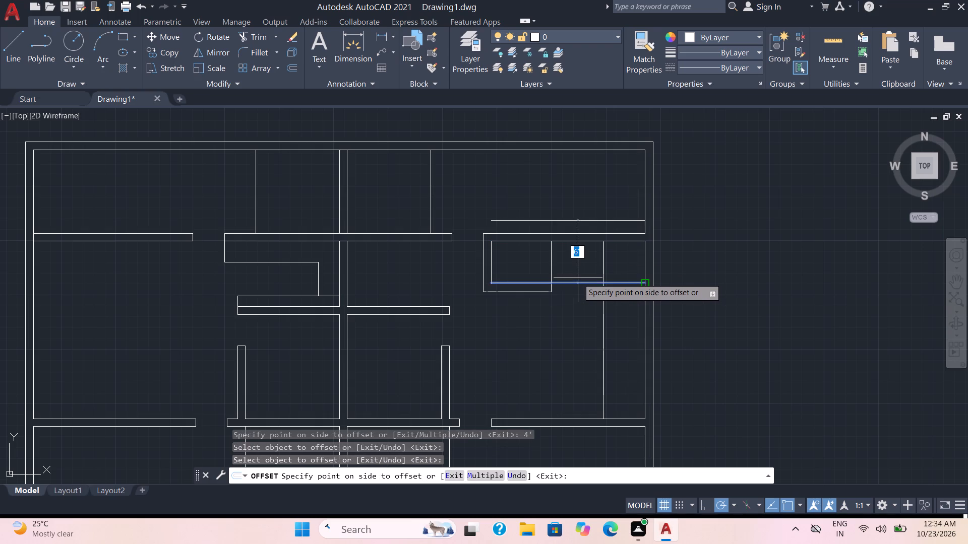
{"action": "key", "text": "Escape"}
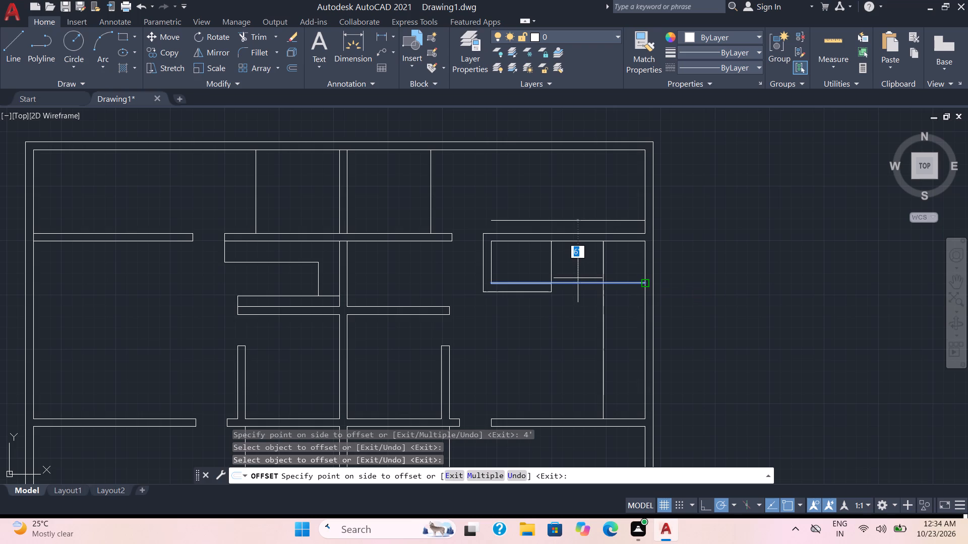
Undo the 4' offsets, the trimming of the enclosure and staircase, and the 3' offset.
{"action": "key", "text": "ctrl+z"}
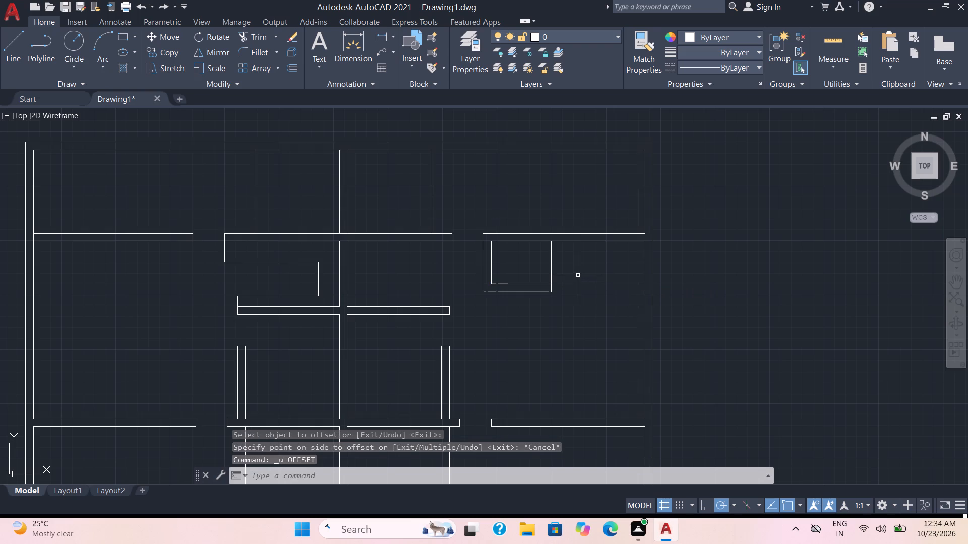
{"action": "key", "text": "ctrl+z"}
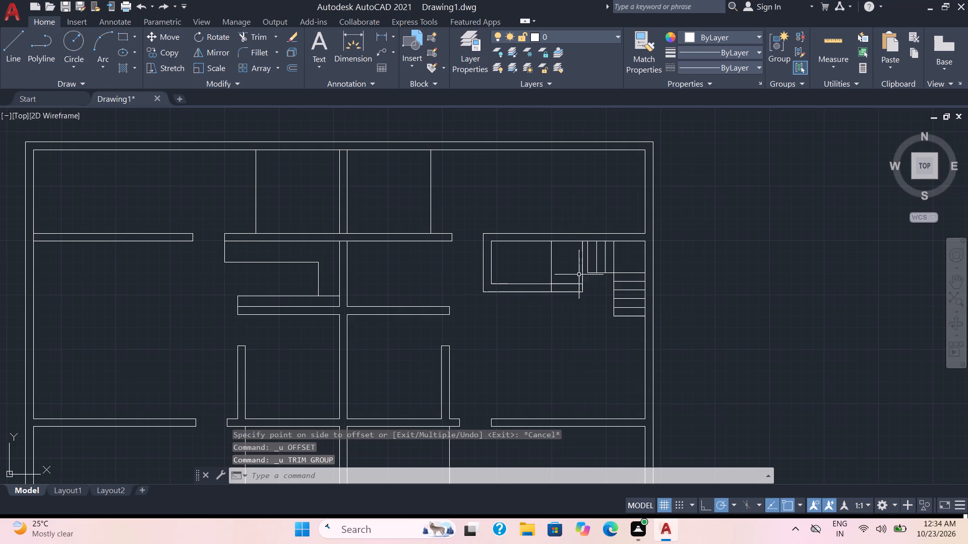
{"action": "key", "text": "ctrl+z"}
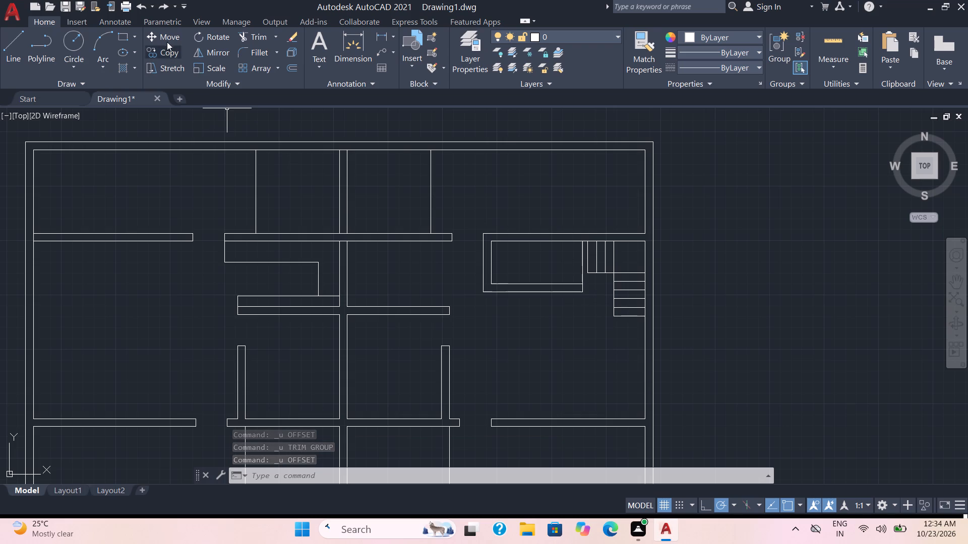
Draw two diagonal winder lines from the staircase's inner corner, one crossing the wall above and one crossing the exterior wall's inner face.
{"action": "left_click", "coordinate": [0, 48]}
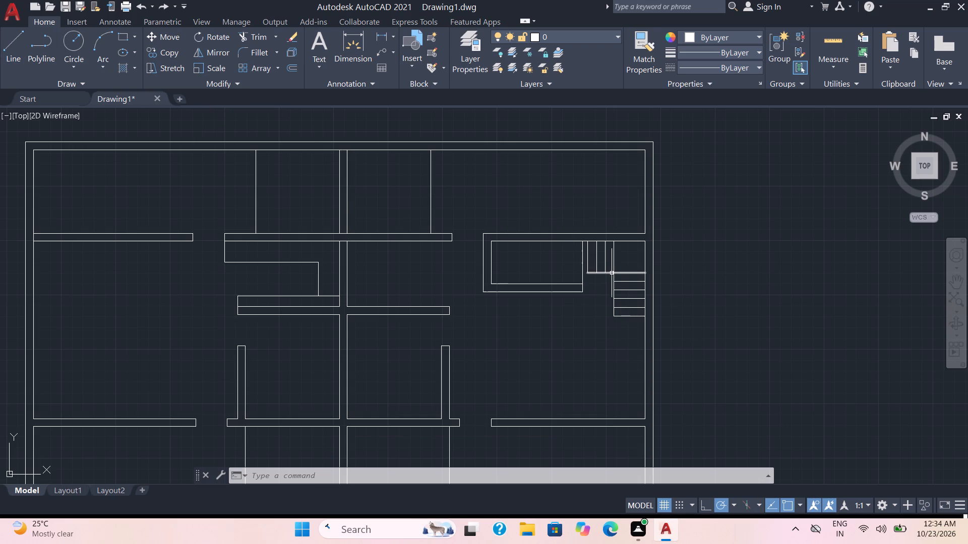
{"action": "key", "text": "l"}
{"action": "key", "text": "Return"}
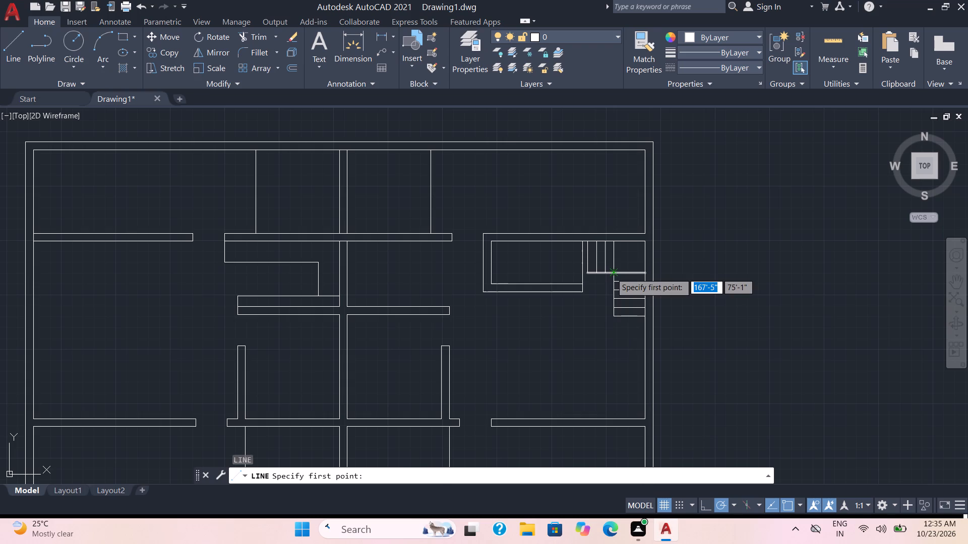
{"action": "left_click", "coordinate": [611, 273]}
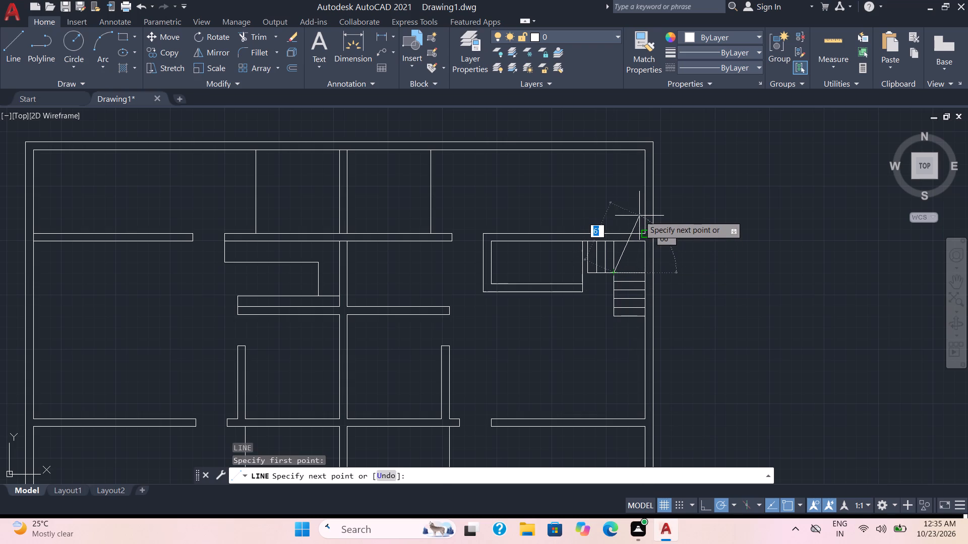
{"action": "scroll", "coordinate": [640, 210], "scroll_direction": "up", "scroll_amount": 2}
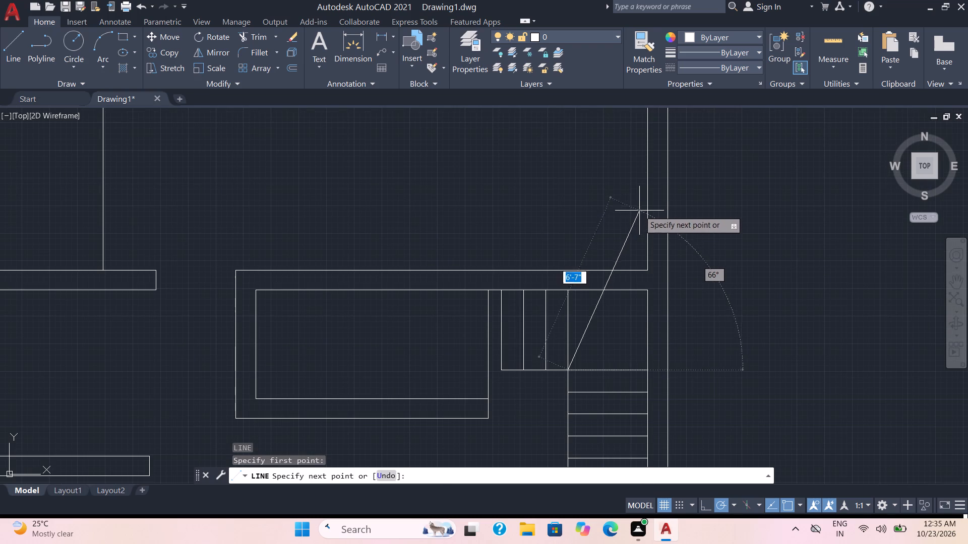
{"action": "left_click", "coordinate": [625, 249]}
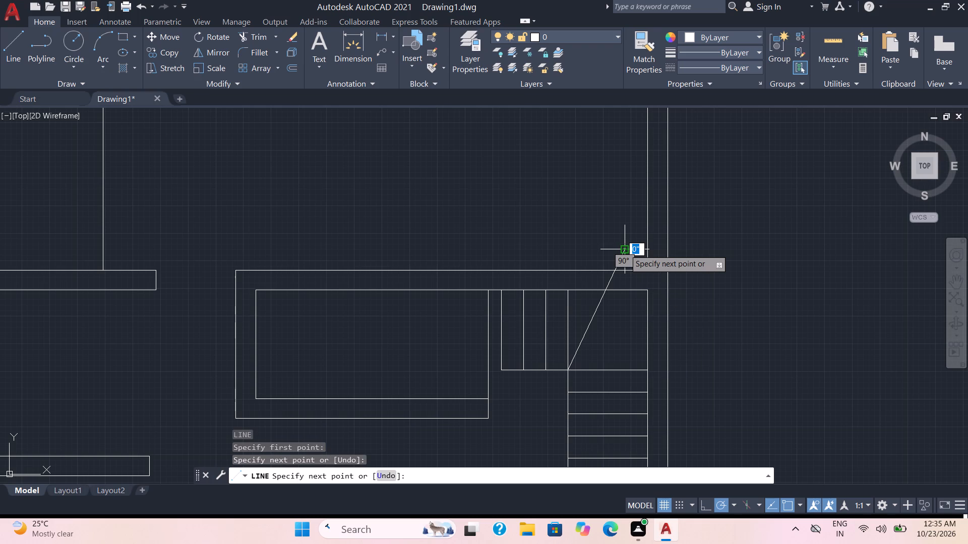
{"action": "key", "text": "Escape"}
{"action": "key", "text": "space"}
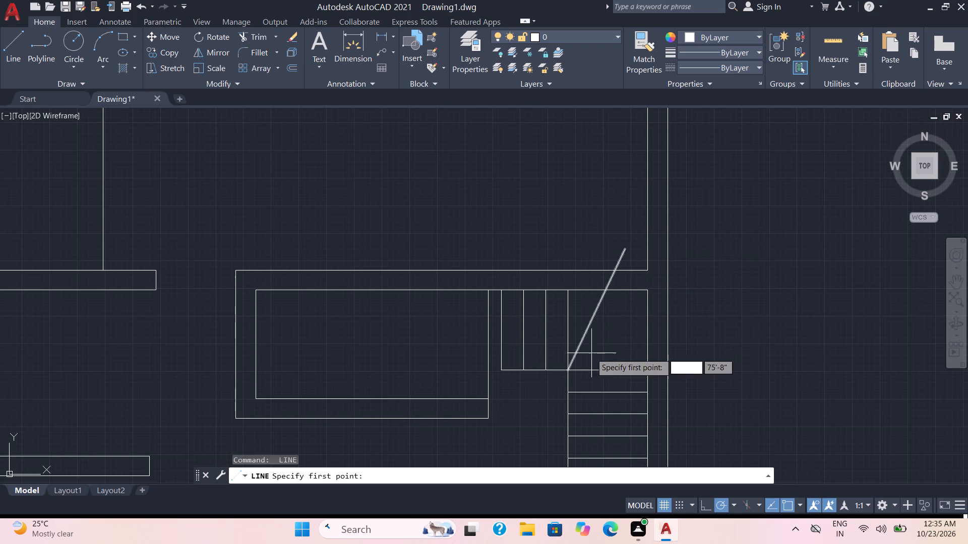
{"action": "left_click", "coordinate": [568, 374]}
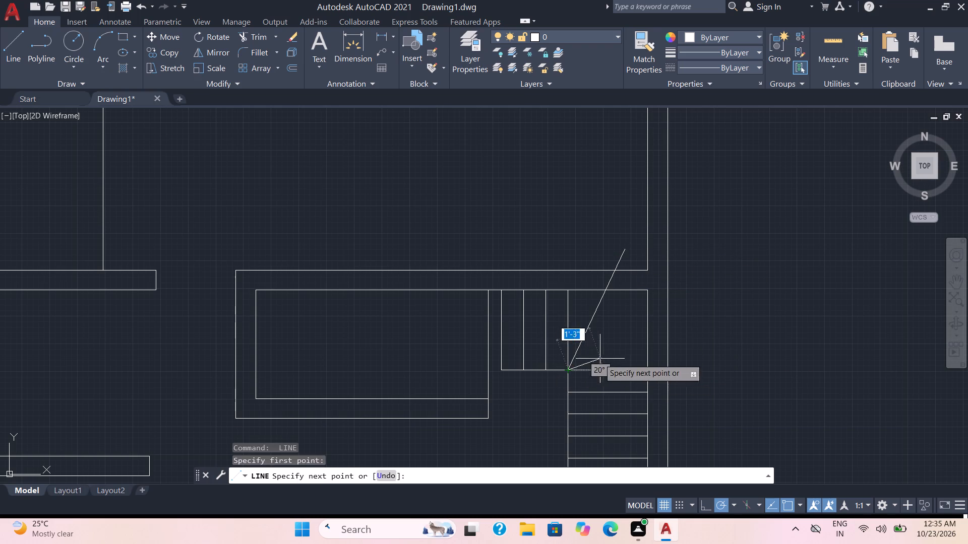
{"action": "left_click", "coordinate": [658, 322]}
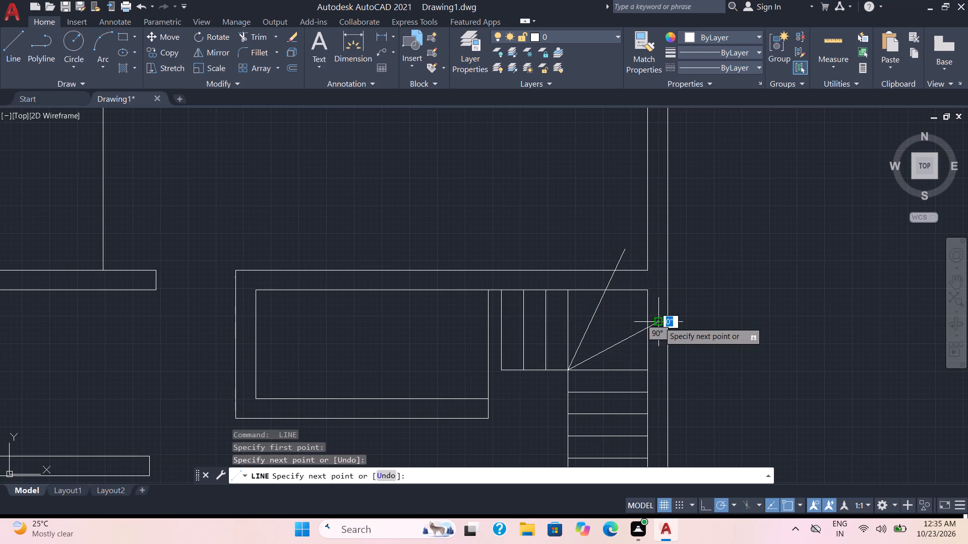
{"action": "key", "text": "Escape"}
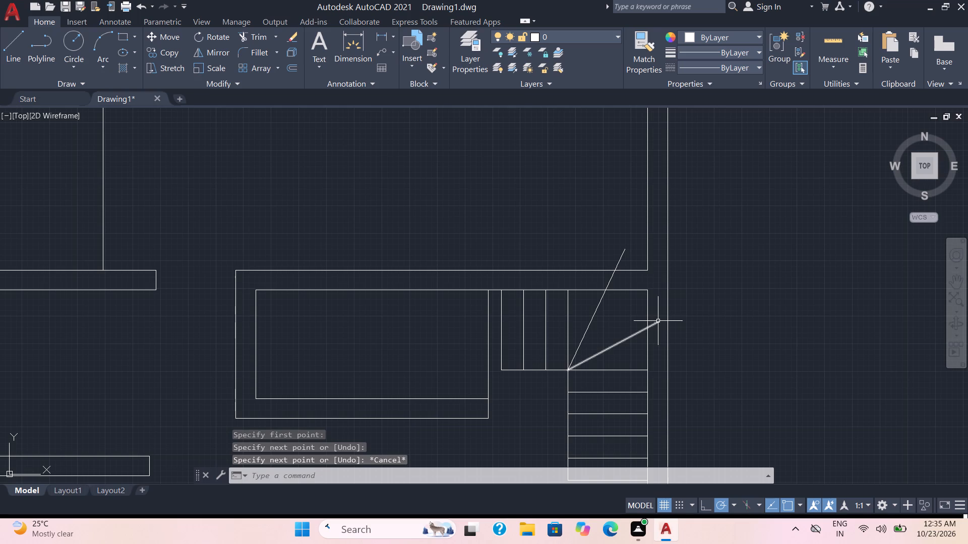
{"action": "key", "text": "space"}
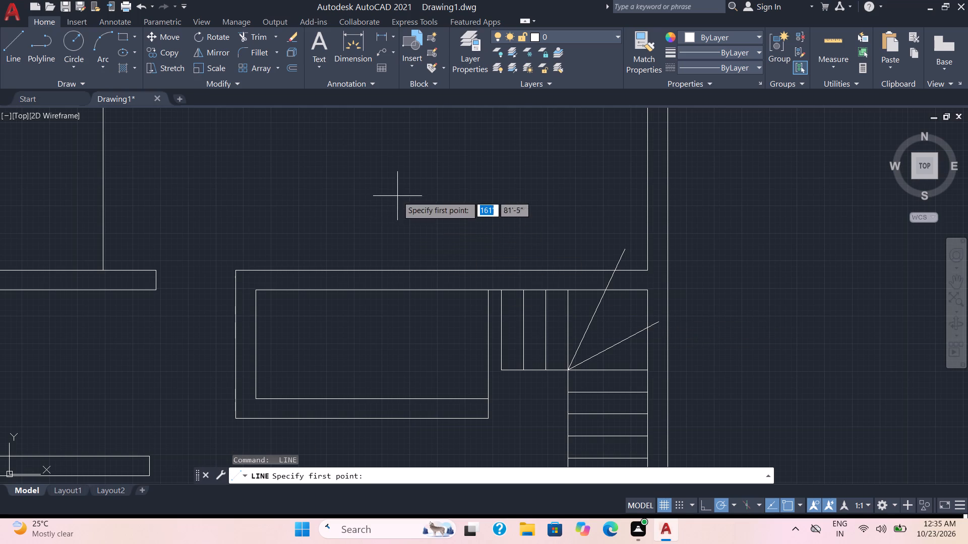
Trim the two diagonal winder lines back to the wall above the staircase and the exterior wall's inner face.
{"action": "key", "text": "Escape"}
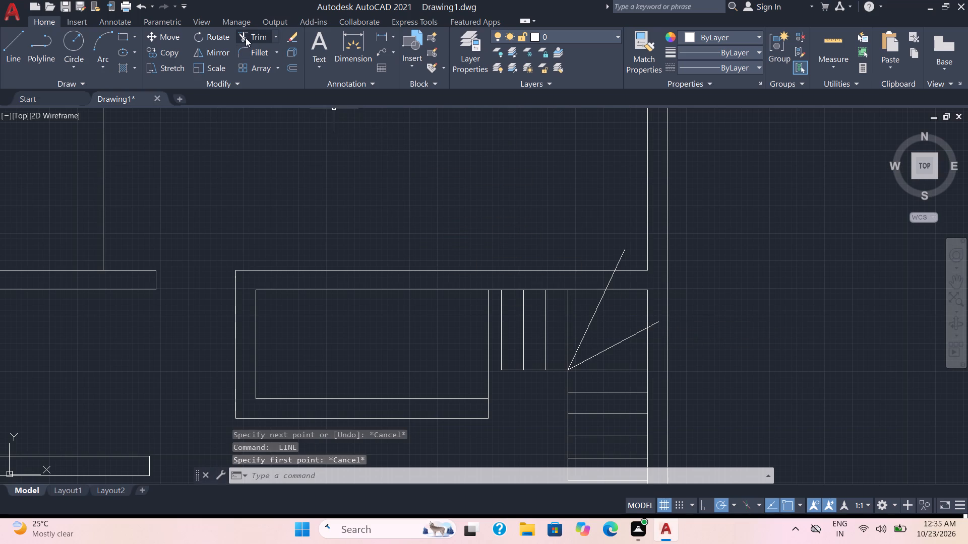
{"action": "left_click", "coordinate": [246, 38]}
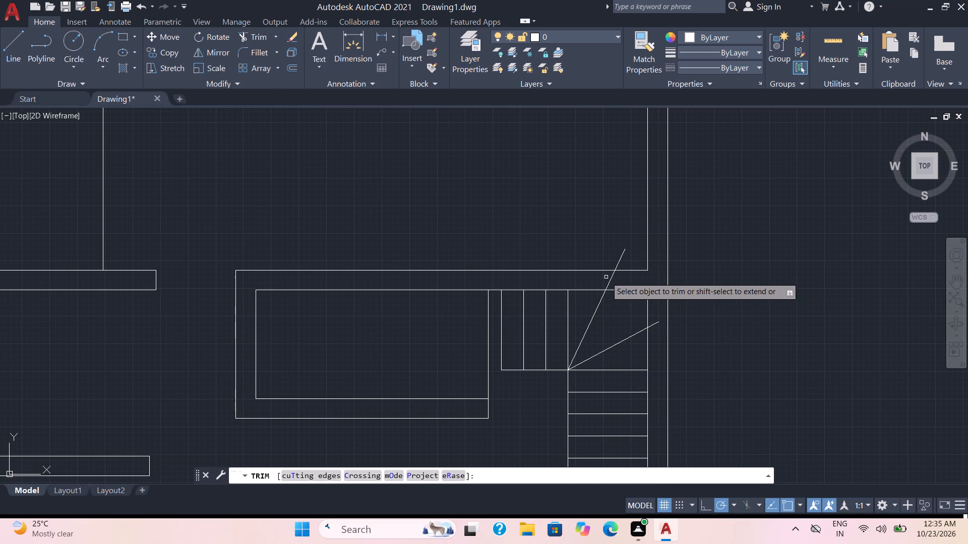
{"action": "left_click", "coordinate": [609, 279]}
{"action": "left_click", "coordinate": [619, 262]}
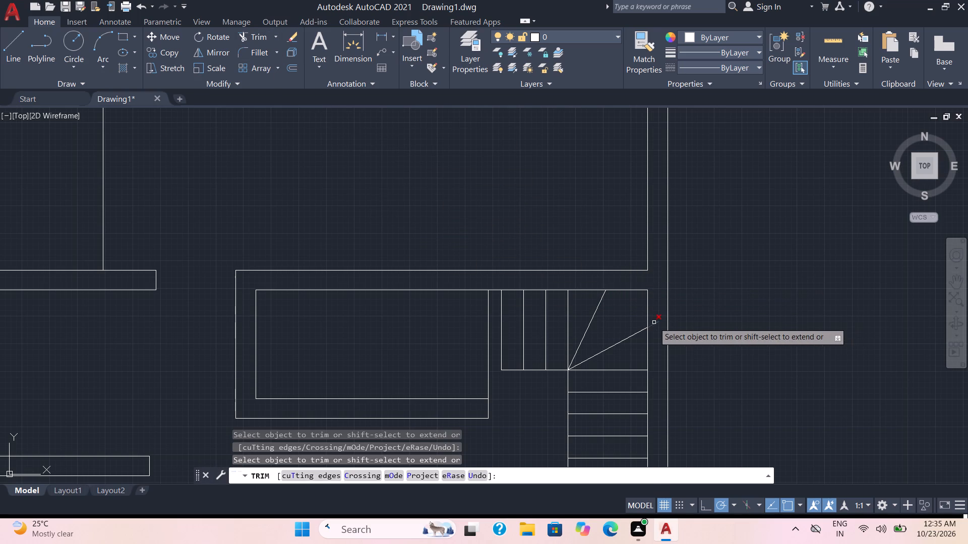
{"action": "left_click", "coordinate": [654, 322]}
{"action": "scroll", "coordinate": [716, 328], "scroll_direction": "down", "scroll_amount": 2}
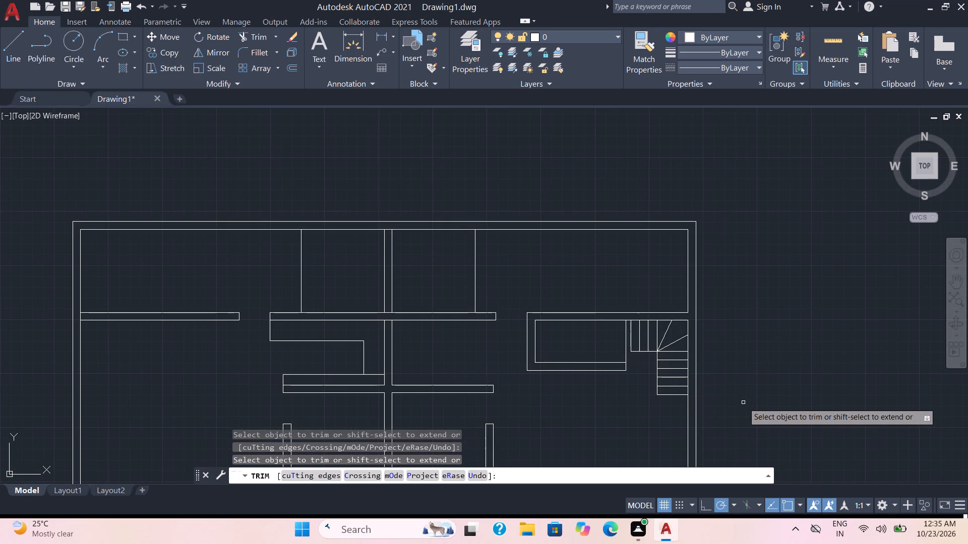
{"action": "scroll", "coordinate": [743, 402], "scroll_direction": "down", "scroll_amount": 1}
{"action": "middle_click_drag", "start_coordinate": [731, 403], "coordinate": [731, 393]}
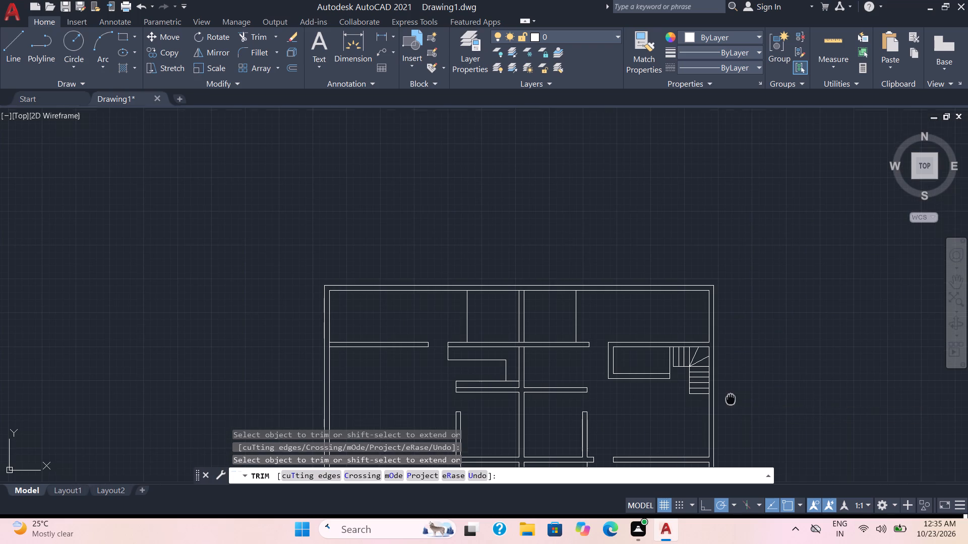
{"action": "middle_click_drag", "start_coordinate": [731, 393], "coordinate": [674, 343]}
{"action": "scroll", "coordinate": [674, 343], "scroll_direction": "up", "scroll_amount": 1}
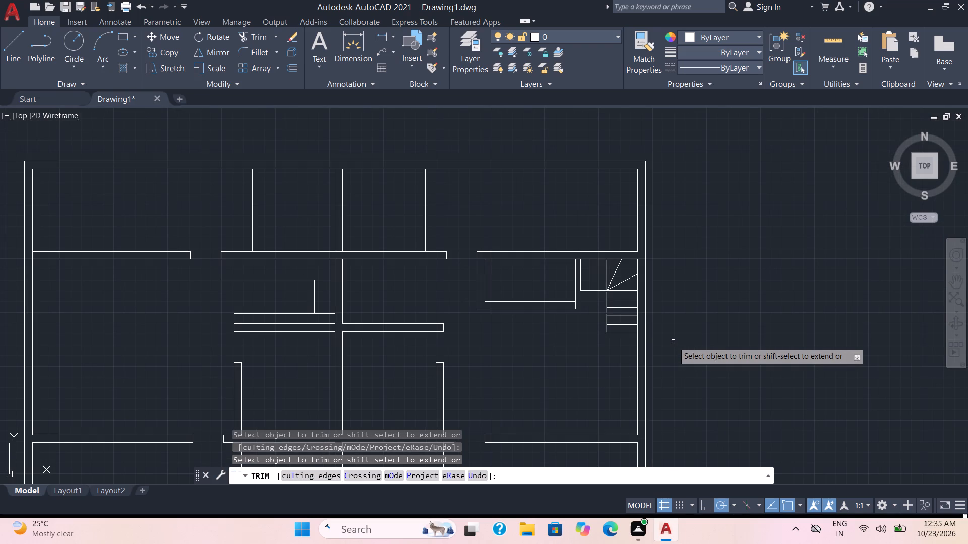
{"action": "key", "text": "Escape"}
Draw the stair direction line from below the lower flight up into the winders, and about 4' west to the upper flight's end.
{"action": "left_click", "coordinate": [7, 47]}
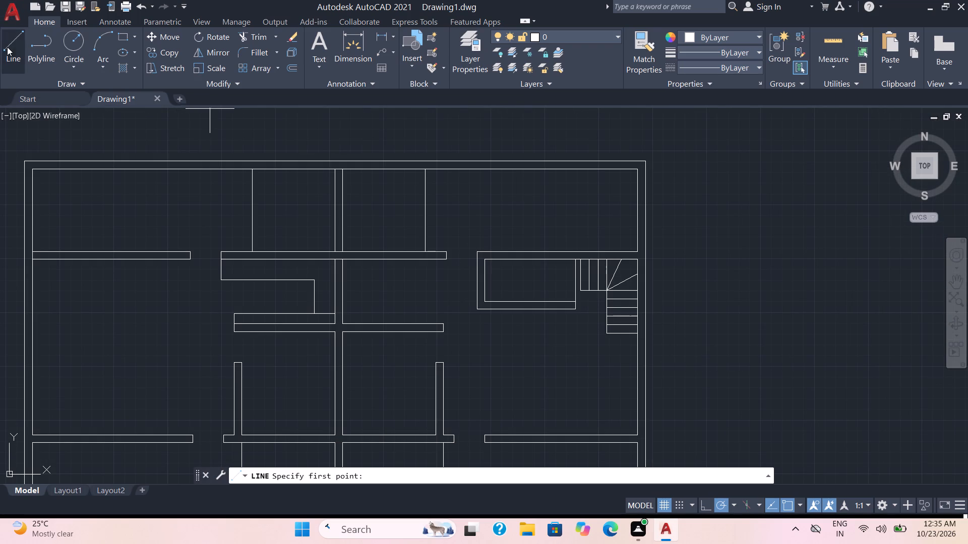
{"action": "left_click", "coordinate": [622, 344]}
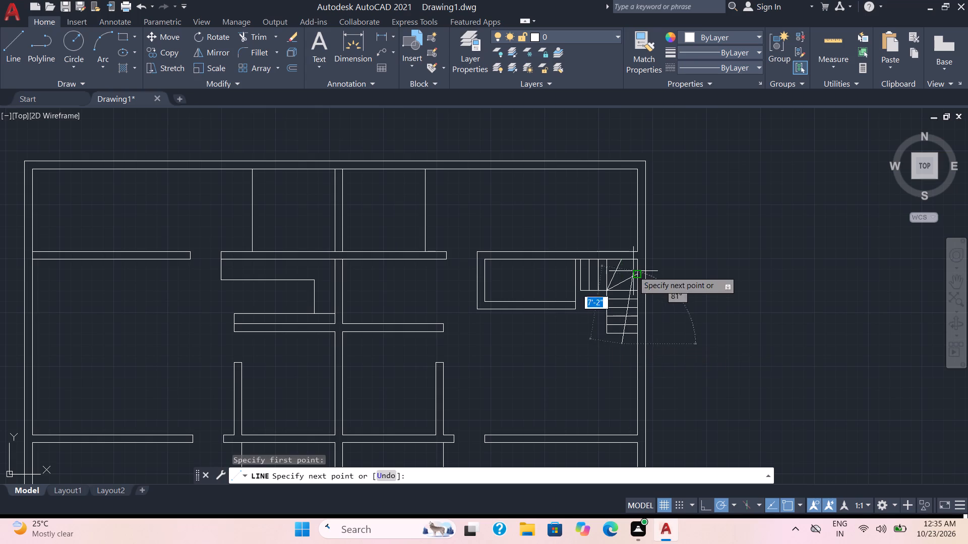
{"action": "scroll", "coordinate": [622, 273], "scroll_direction": "up", "scroll_amount": 3}
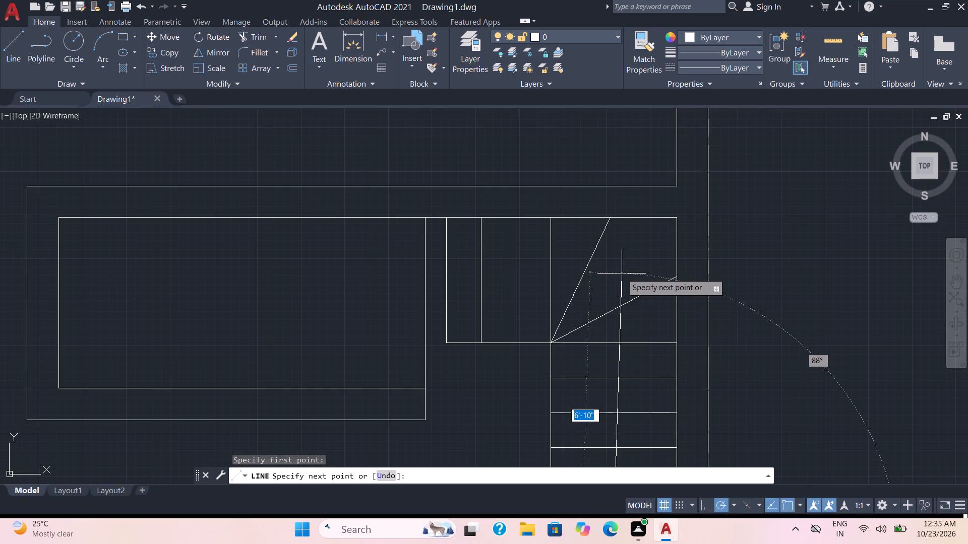
{"action": "left_click", "coordinate": [613, 278]}
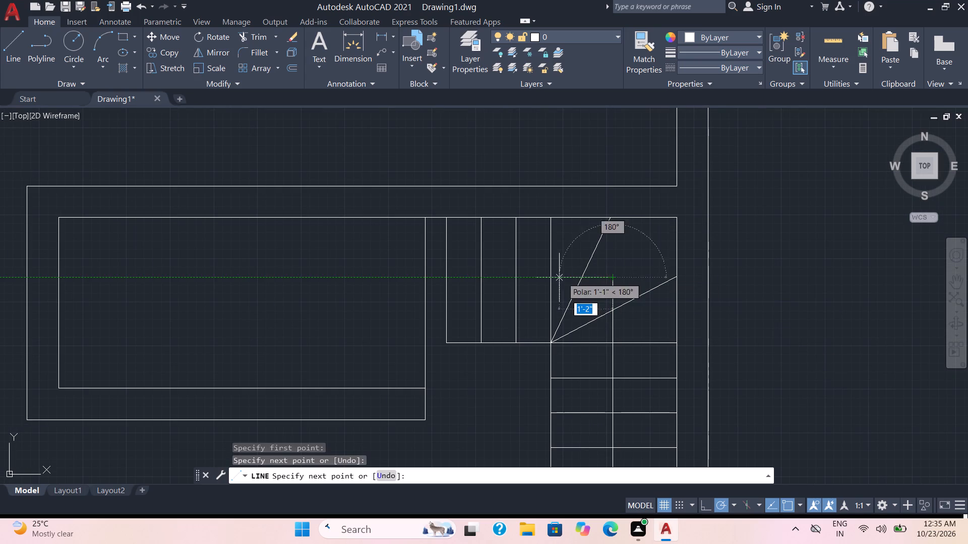
{"action": "left_click", "coordinate": [448, 280]}
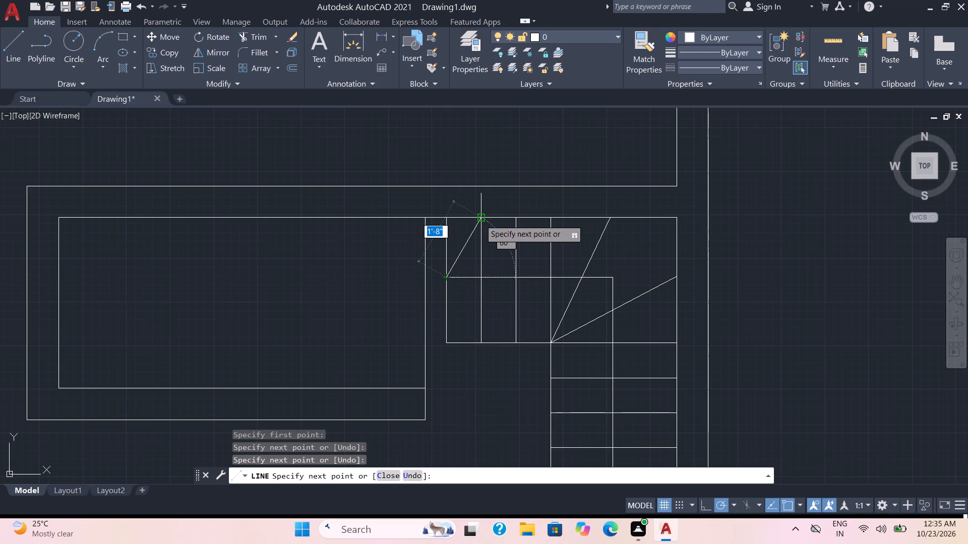
Draw an open arrowhead at the direction line's west end with two diagonal lines to the second riser line's ends.
{"action": "left_click", "coordinate": [480, 219]}
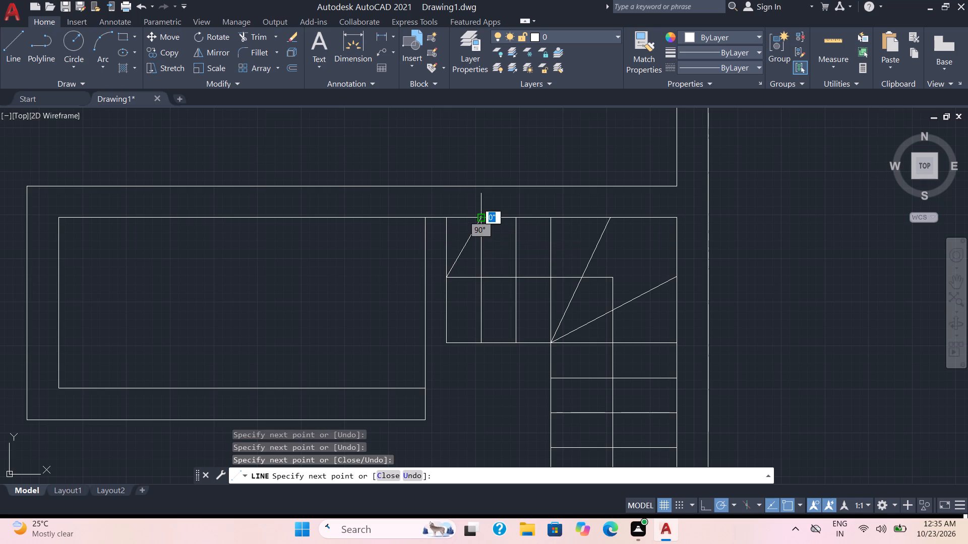
{"action": "key", "text": "Escape"}
{"action": "key", "text": "space"}
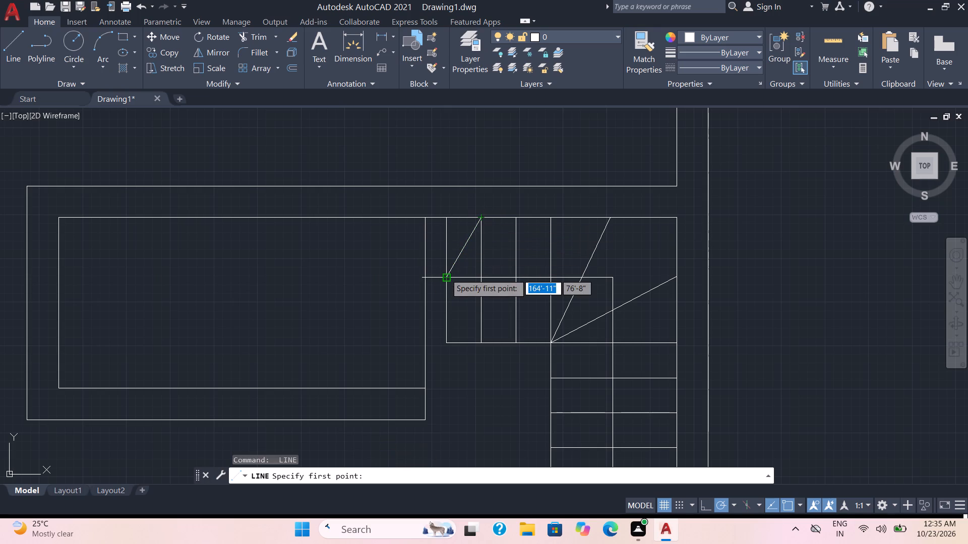
{"action": "left_click", "coordinate": [446, 275]}
{"action": "left_click", "coordinate": [479, 344]}
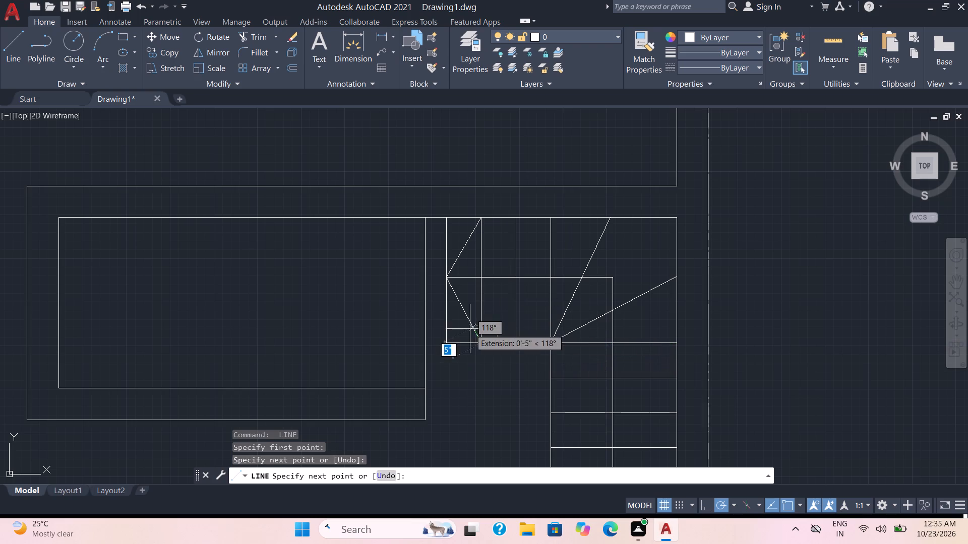
{"action": "key", "text": "Escape"}
Extend the lower edge of the upper stair flight west to the adjacent enclosure wall.
{"action": "scroll", "coordinate": [497, 328], "scroll_direction": "down", "scroll_amount": 2}
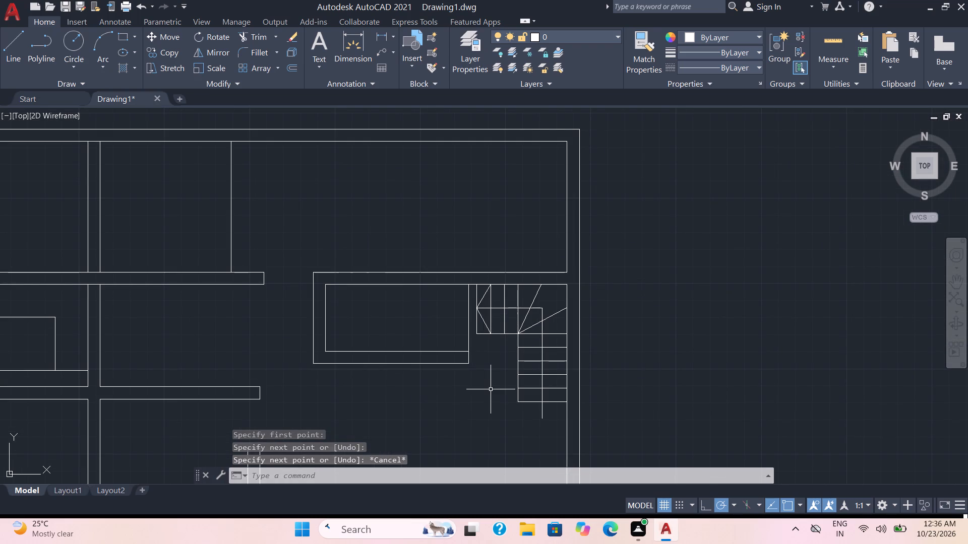
{"action": "scroll", "coordinate": [491, 391], "scroll_direction": "down", "scroll_amount": 1}
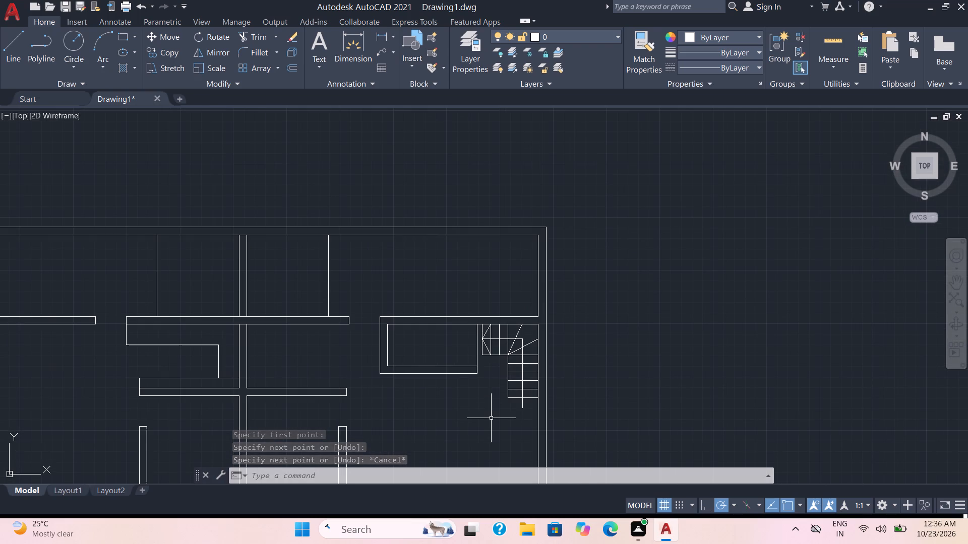
{"action": "scroll", "coordinate": [491, 418], "scroll_direction": "up", "scroll_amount": 1}
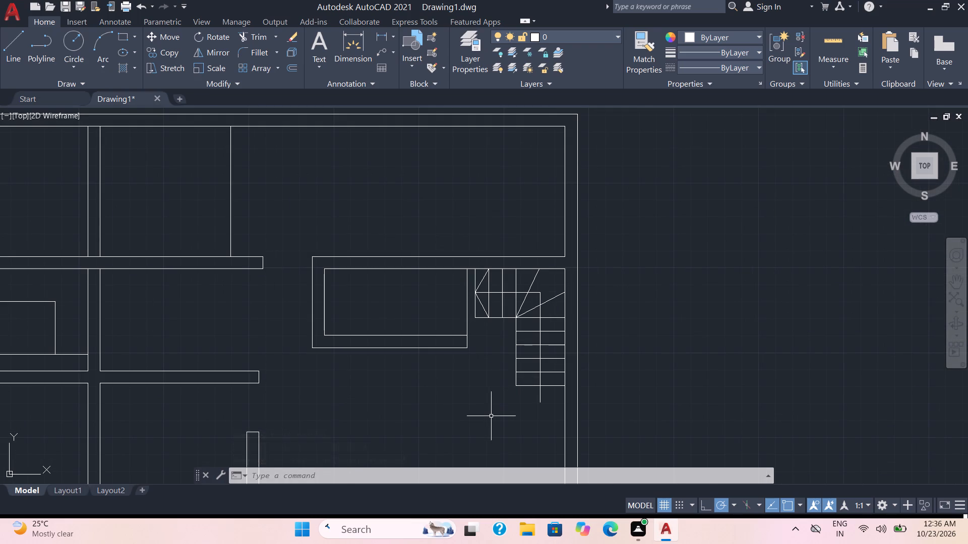
{"action": "scroll", "coordinate": [491, 416], "scroll_direction": "up", "scroll_amount": 1}
{"action": "type", "text": "TR"}
{"action": "key", "text": "Return"}
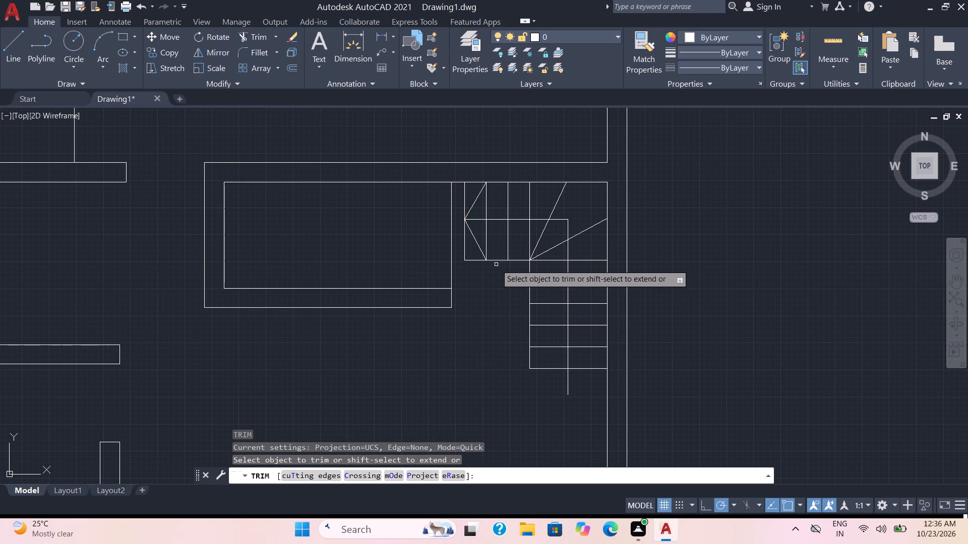
{"action": "left_click", "coordinate": [496, 259], "text": "shift"}
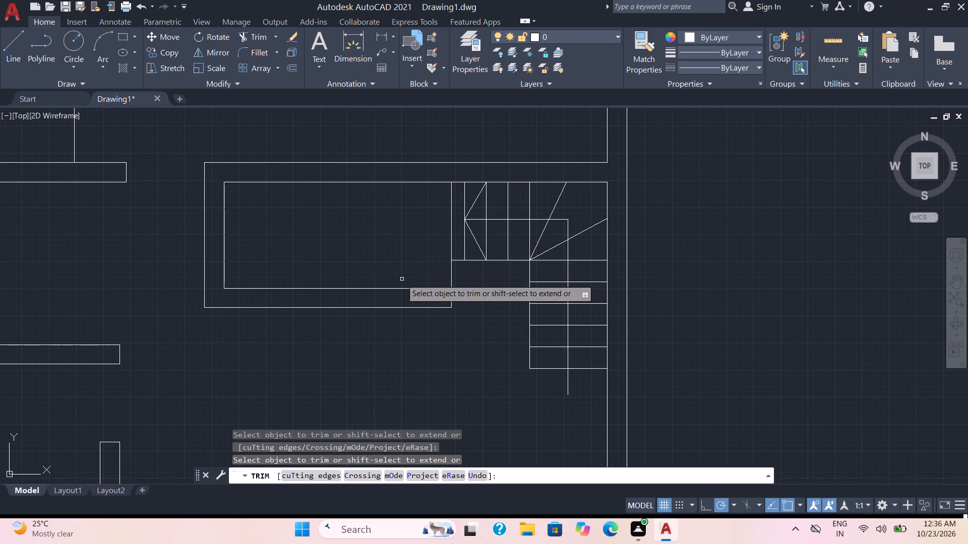
{"action": "scroll", "coordinate": [401, 277], "scroll_direction": "down", "scroll_amount": 1}
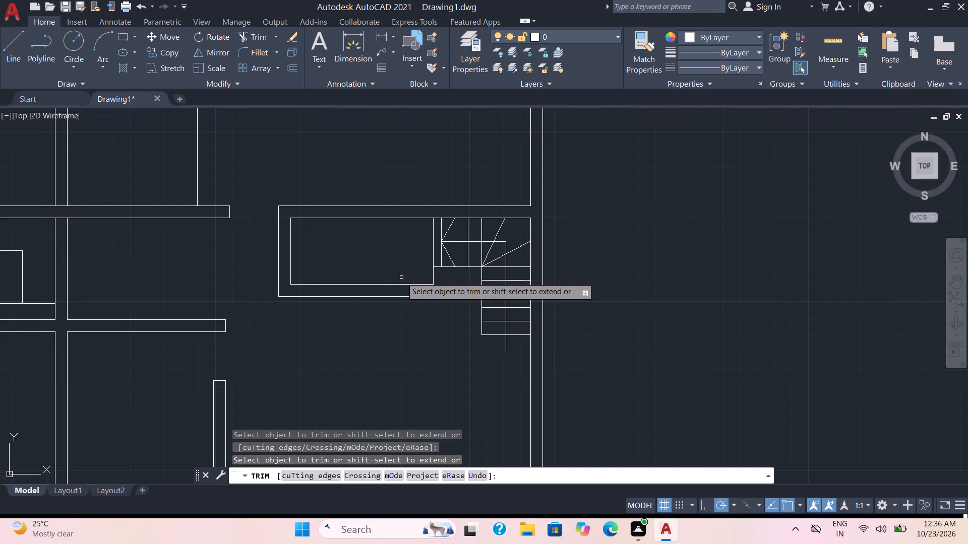
{"action": "scroll", "coordinate": [401, 277], "scroll_direction": "down", "scroll_amount": 1}
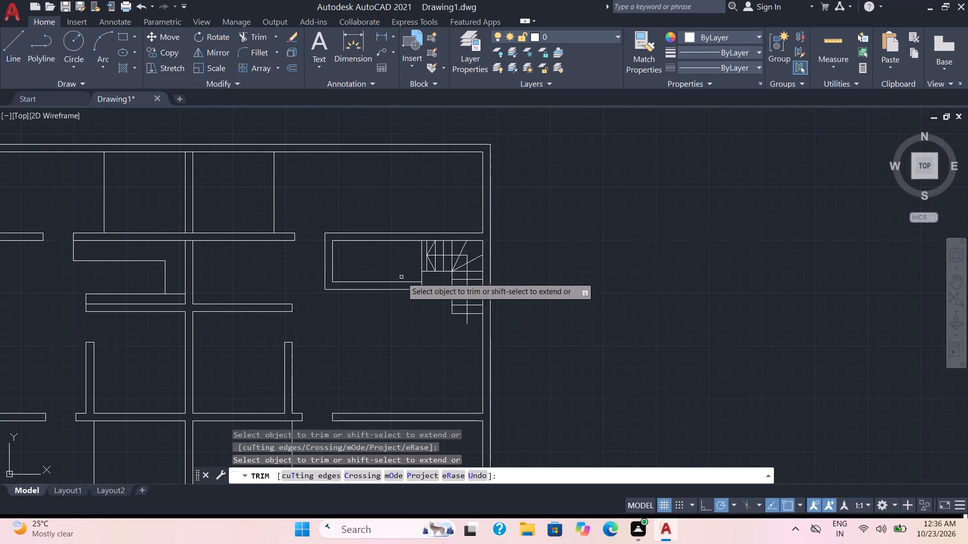
{"action": "key", "text": "Escape"}
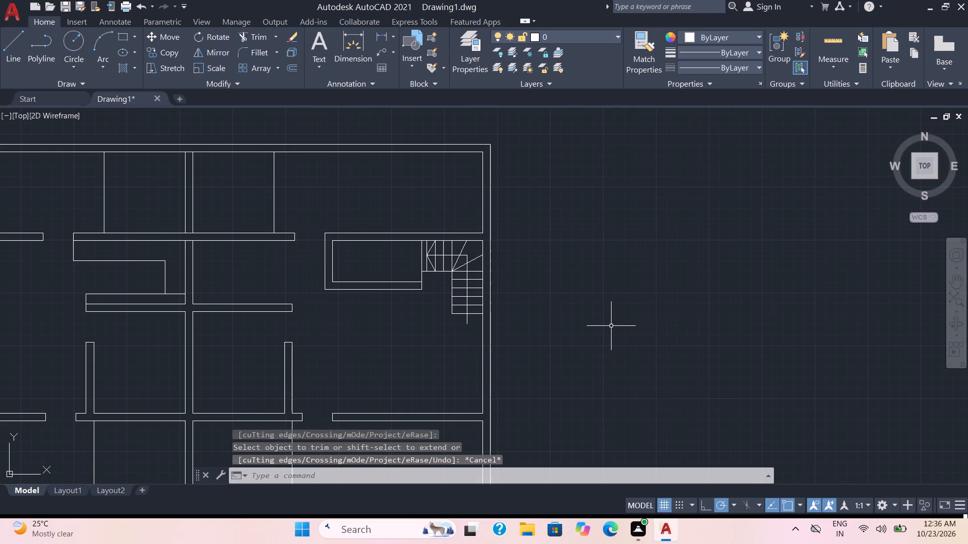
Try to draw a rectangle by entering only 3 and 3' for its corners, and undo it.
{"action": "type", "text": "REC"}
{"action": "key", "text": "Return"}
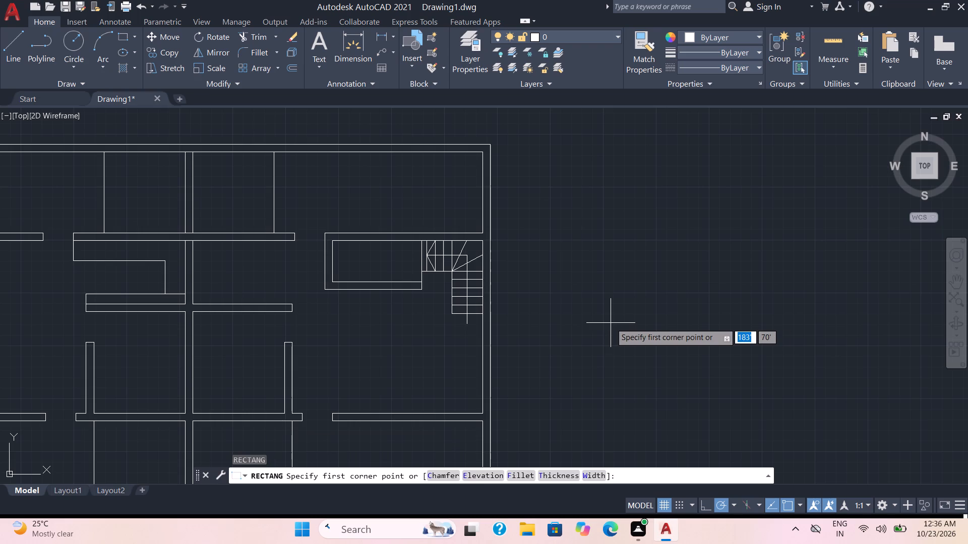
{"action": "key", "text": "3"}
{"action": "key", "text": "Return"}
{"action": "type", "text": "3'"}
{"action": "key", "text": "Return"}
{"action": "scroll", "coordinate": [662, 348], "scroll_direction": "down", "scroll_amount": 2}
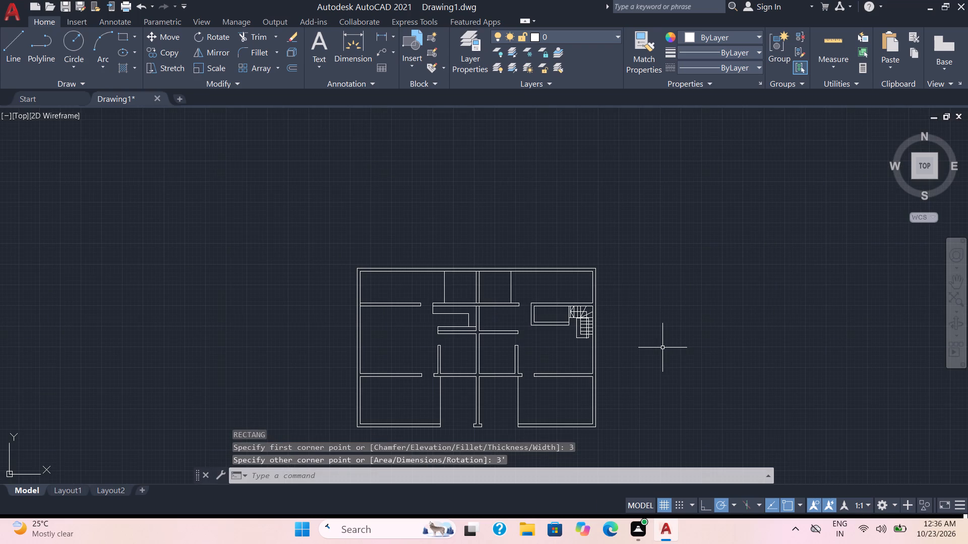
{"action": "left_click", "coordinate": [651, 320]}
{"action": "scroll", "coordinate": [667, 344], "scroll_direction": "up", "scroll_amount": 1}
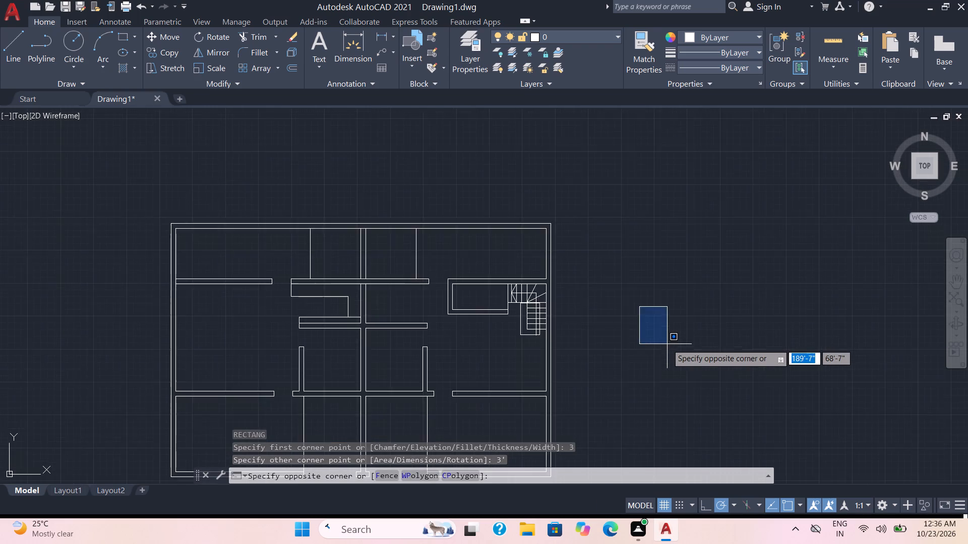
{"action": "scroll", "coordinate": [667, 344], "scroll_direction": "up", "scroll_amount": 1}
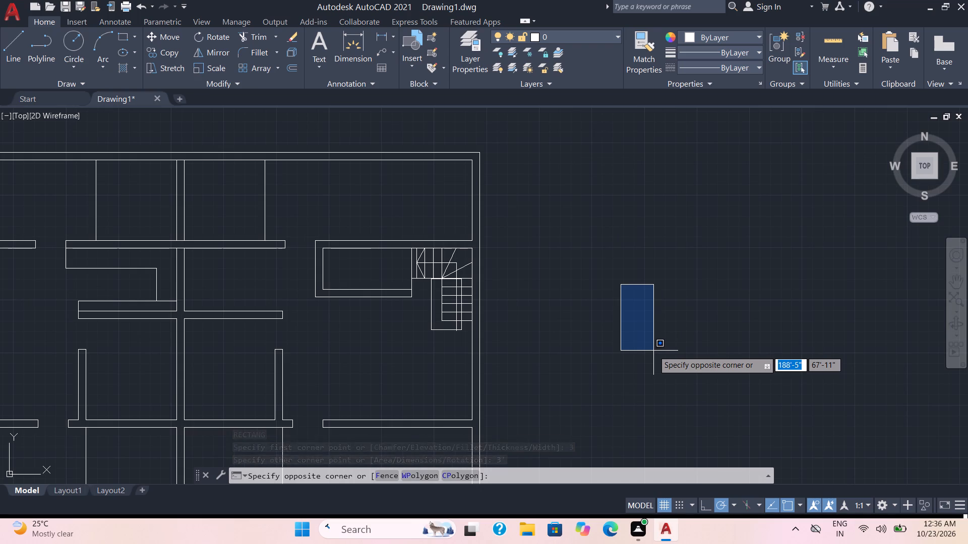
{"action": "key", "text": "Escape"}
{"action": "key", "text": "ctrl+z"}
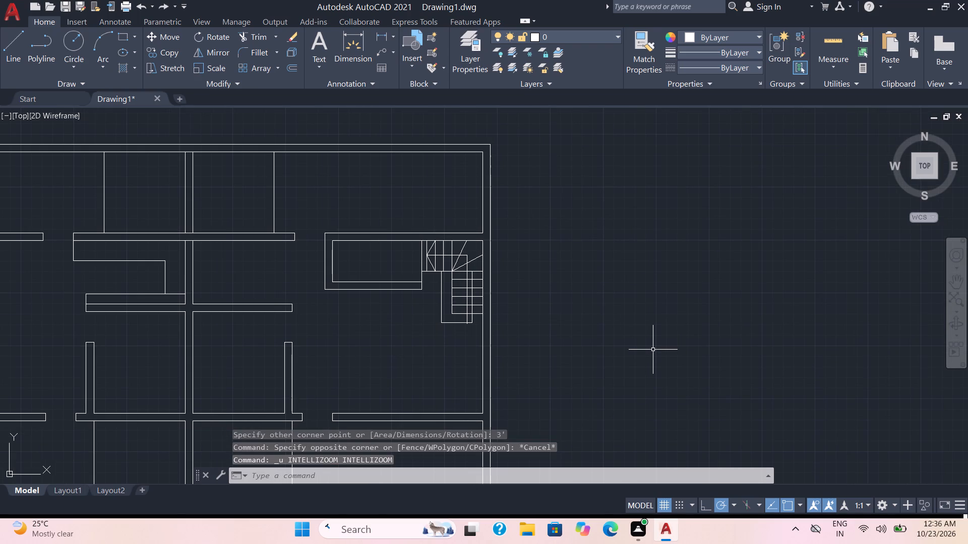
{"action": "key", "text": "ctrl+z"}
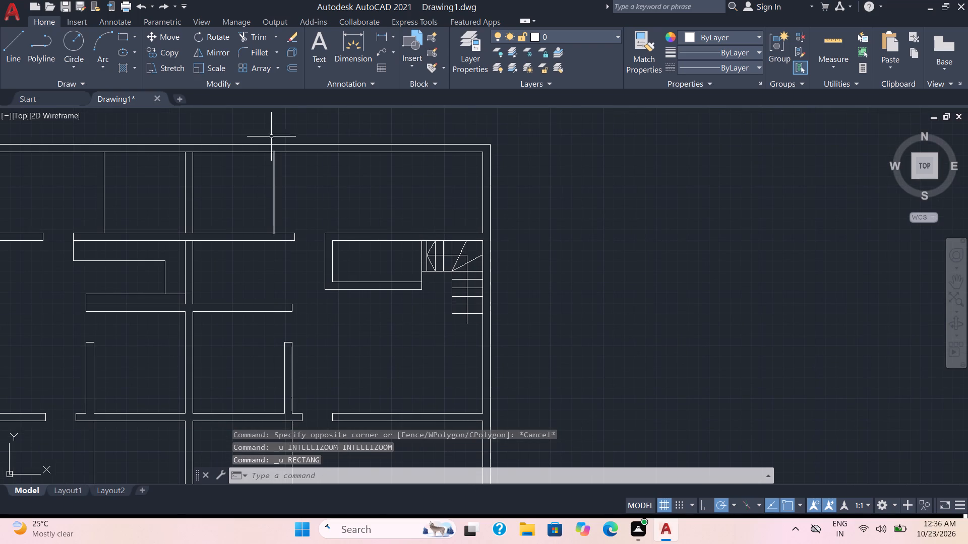
Draw a 3" by 3' rectangle in the empty space east of the plan using the Dimensions option.
{"action": "left_click", "coordinate": [122, 36]}
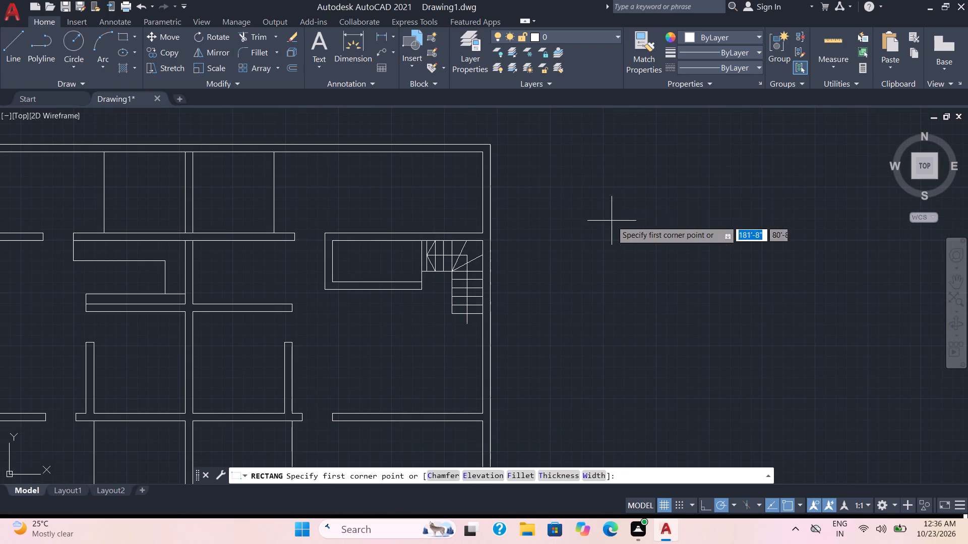
{"action": "left_click", "coordinate": [603, 217]}
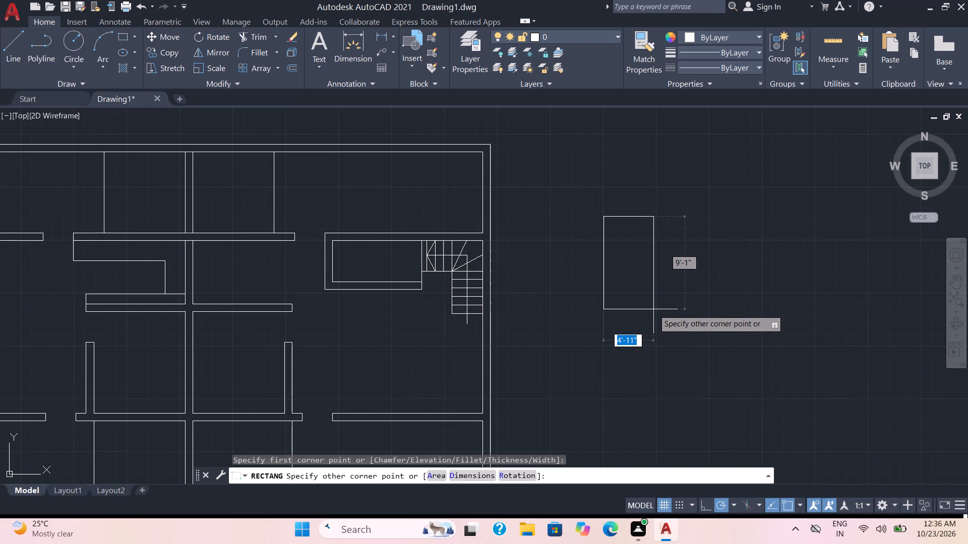
{"action": "key", "text": "d"}
{"action": "key", "text": "Return"}
{"action": "key", "text": "3"}
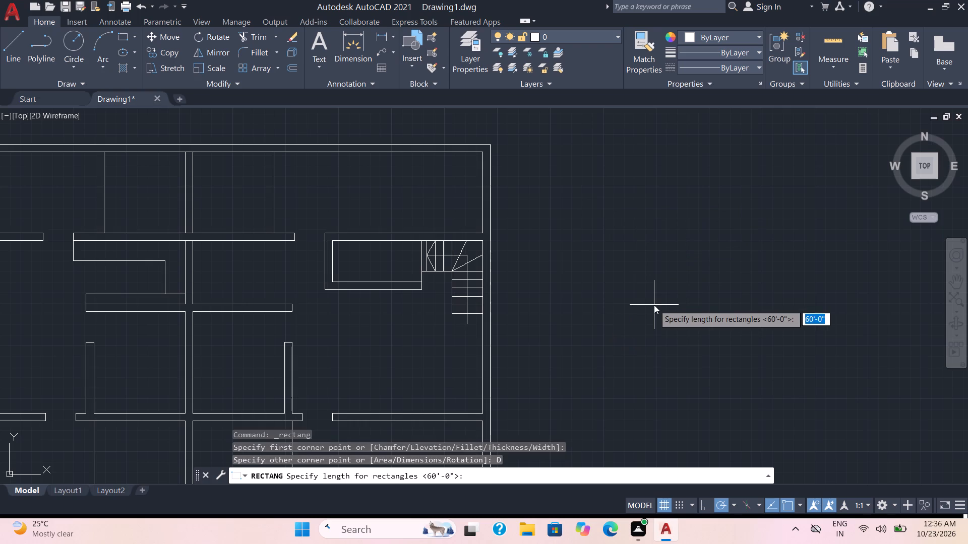
{"action": "key", "text": "Return"}
{"action": "type", "text": "3'"}
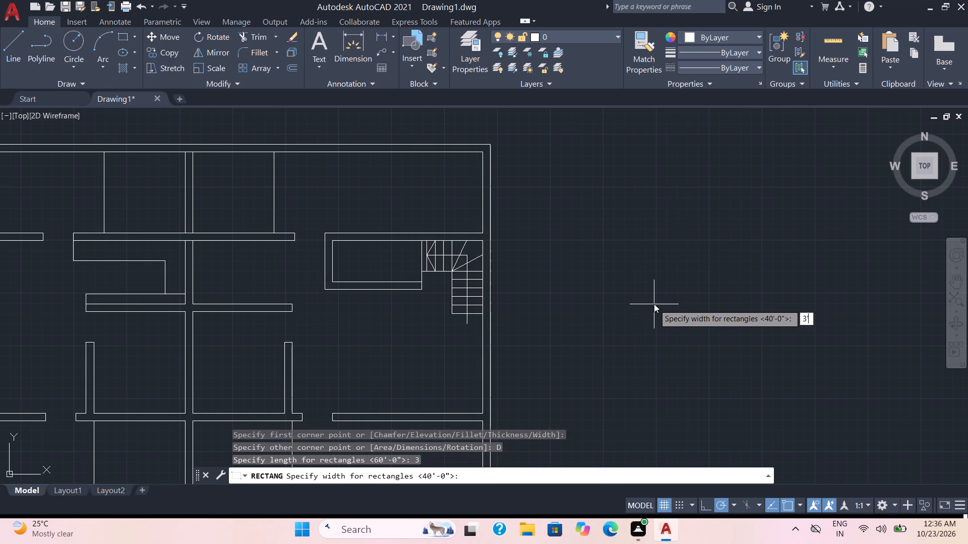
{"action": "key", "text": "Return"}
{"action": "left_click", "coordinate": [645, 286]}
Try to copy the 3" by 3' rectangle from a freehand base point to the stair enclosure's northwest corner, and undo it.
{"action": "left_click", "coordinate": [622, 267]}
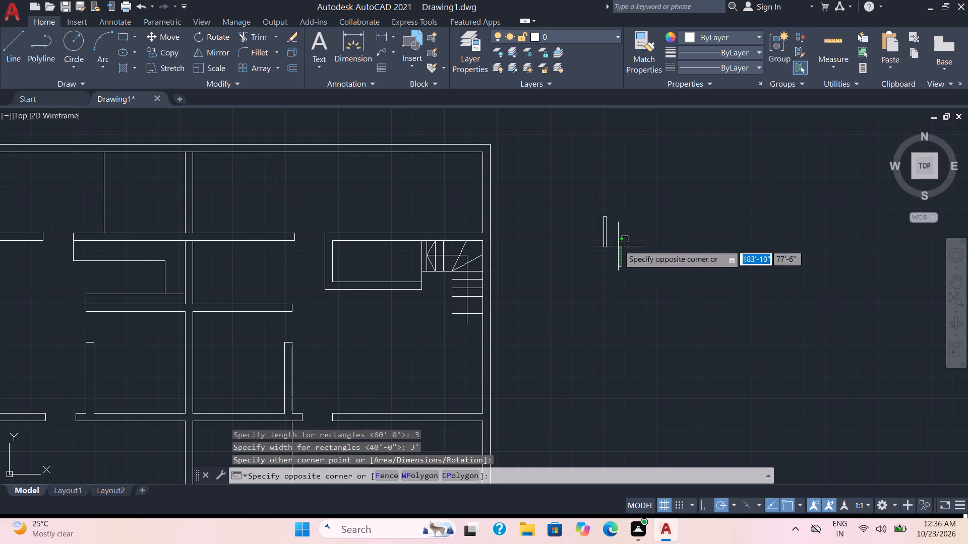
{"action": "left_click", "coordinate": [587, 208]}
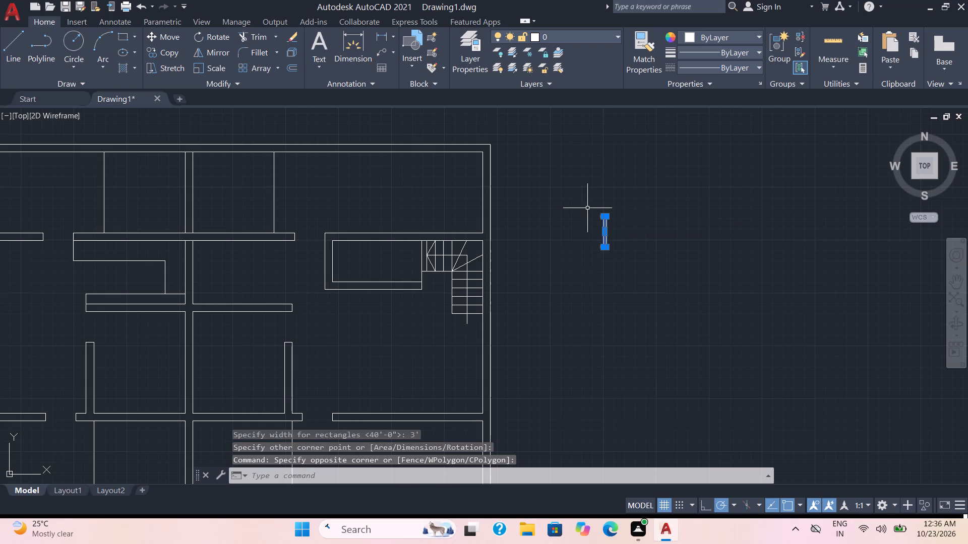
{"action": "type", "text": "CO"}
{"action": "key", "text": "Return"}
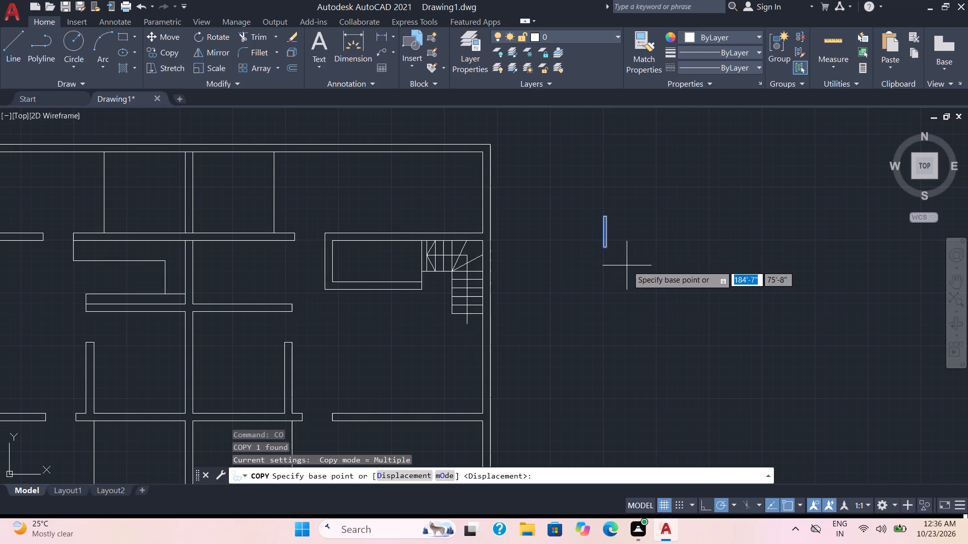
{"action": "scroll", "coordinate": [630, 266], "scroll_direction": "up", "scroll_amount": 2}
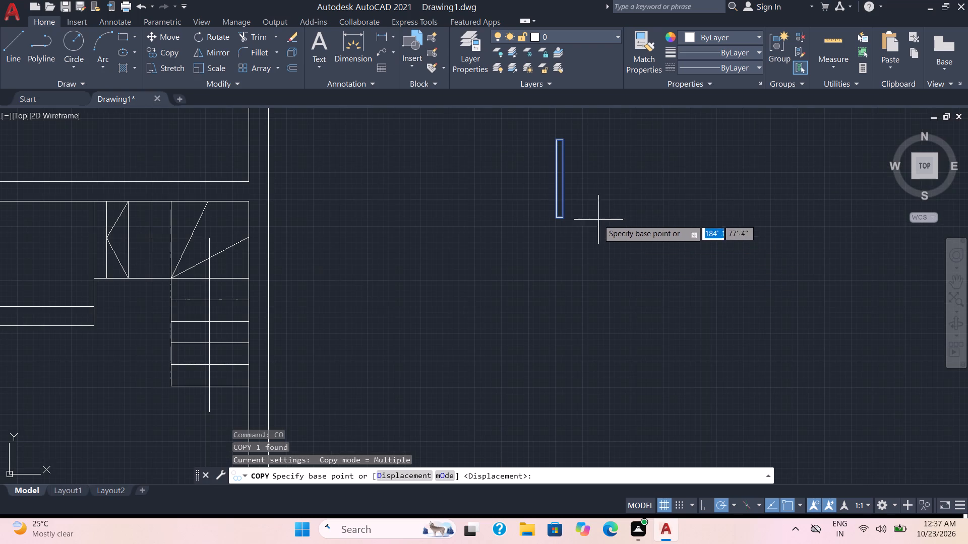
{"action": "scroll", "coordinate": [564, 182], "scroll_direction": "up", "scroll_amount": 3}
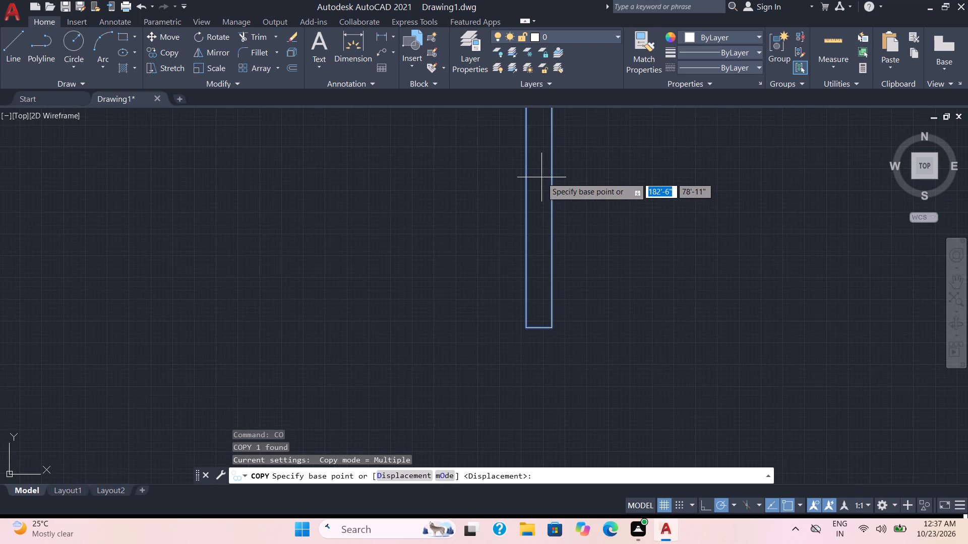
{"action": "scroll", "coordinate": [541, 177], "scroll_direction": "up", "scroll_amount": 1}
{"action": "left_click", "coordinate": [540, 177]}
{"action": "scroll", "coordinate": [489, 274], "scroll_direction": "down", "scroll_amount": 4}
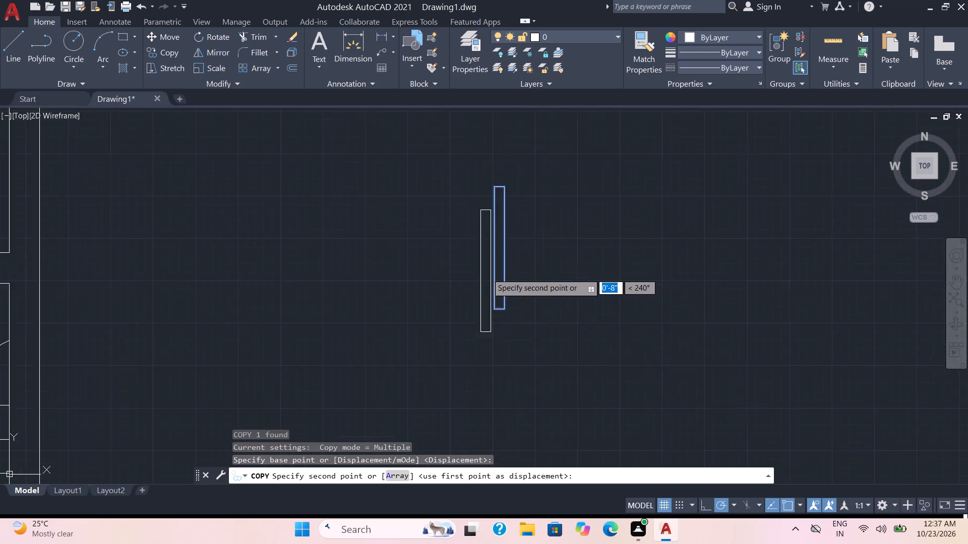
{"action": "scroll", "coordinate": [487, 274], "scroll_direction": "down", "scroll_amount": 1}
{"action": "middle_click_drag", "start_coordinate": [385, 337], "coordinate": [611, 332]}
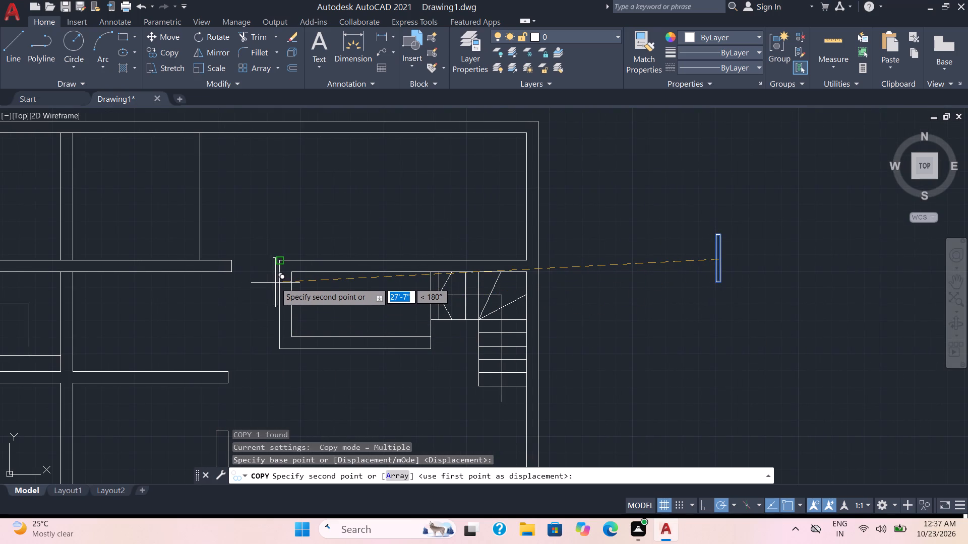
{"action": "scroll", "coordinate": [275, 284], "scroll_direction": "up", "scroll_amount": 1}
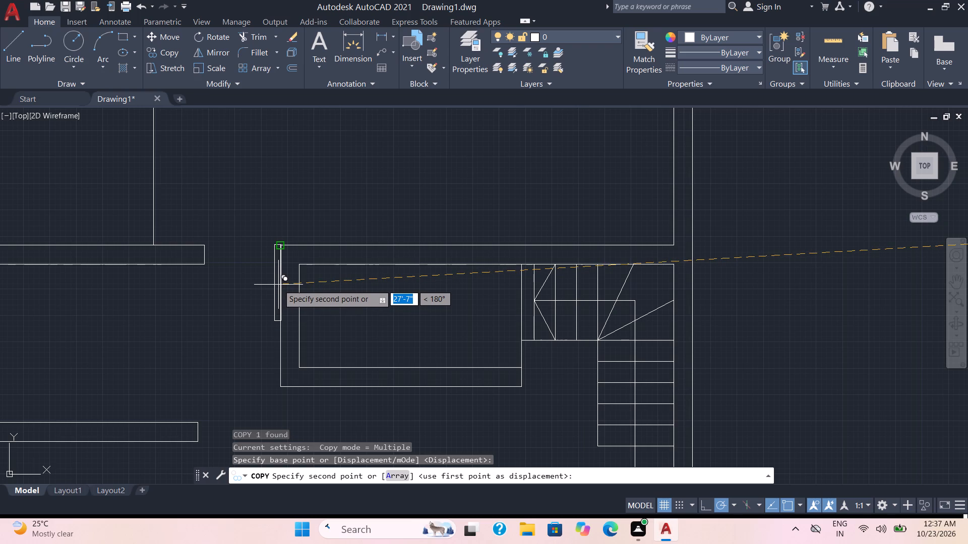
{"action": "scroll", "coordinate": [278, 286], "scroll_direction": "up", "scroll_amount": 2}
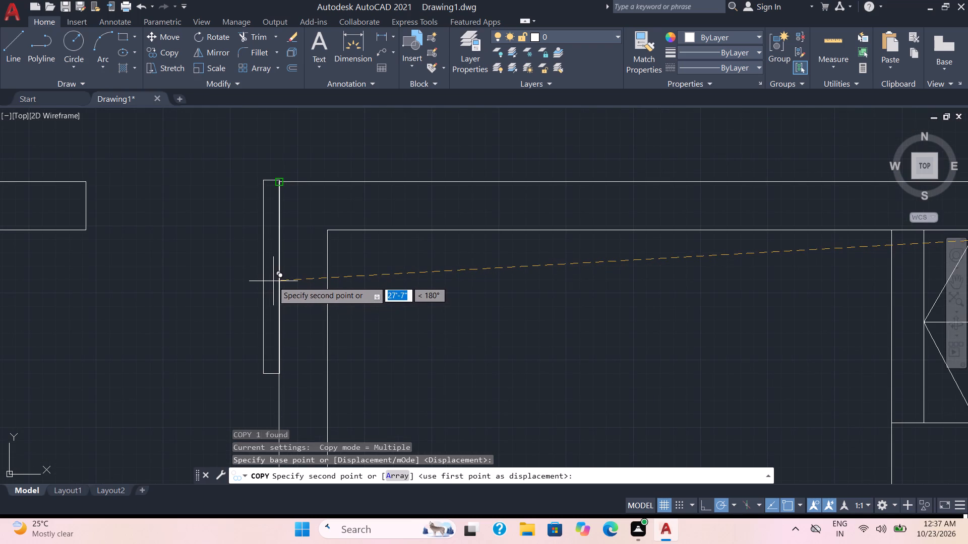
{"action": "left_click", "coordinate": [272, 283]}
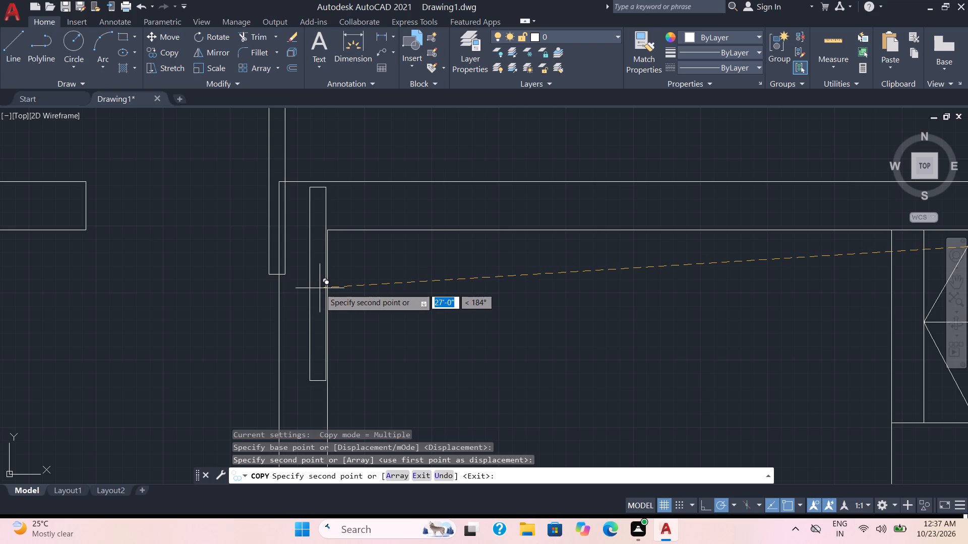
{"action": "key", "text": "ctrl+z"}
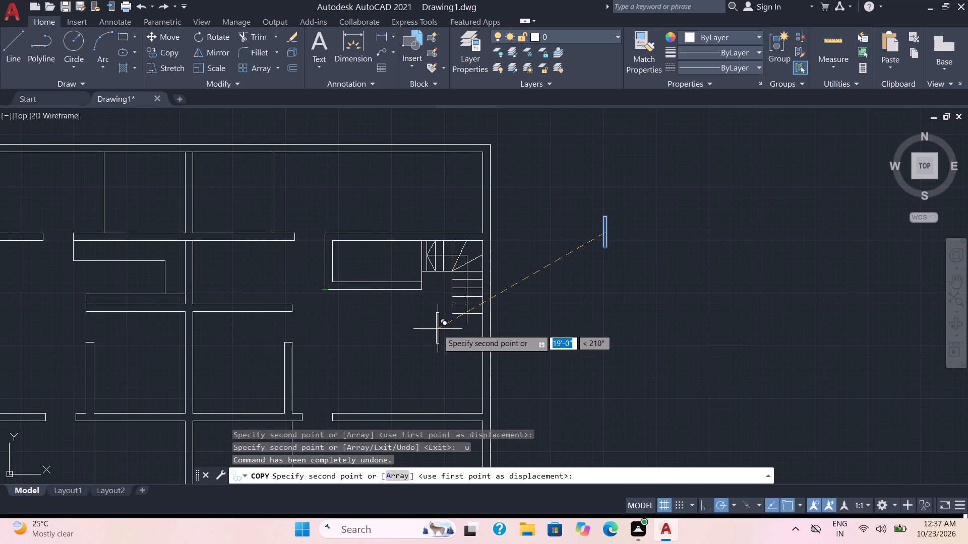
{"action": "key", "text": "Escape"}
Copy the 3" by 3' rectangle by its northeast corner to the northwest corner of the east unit's stair enclosure.
{"action": "left_click", "coordinate": [654, 271]}
{"action": "left_click", "coordinate": [587, 217]}
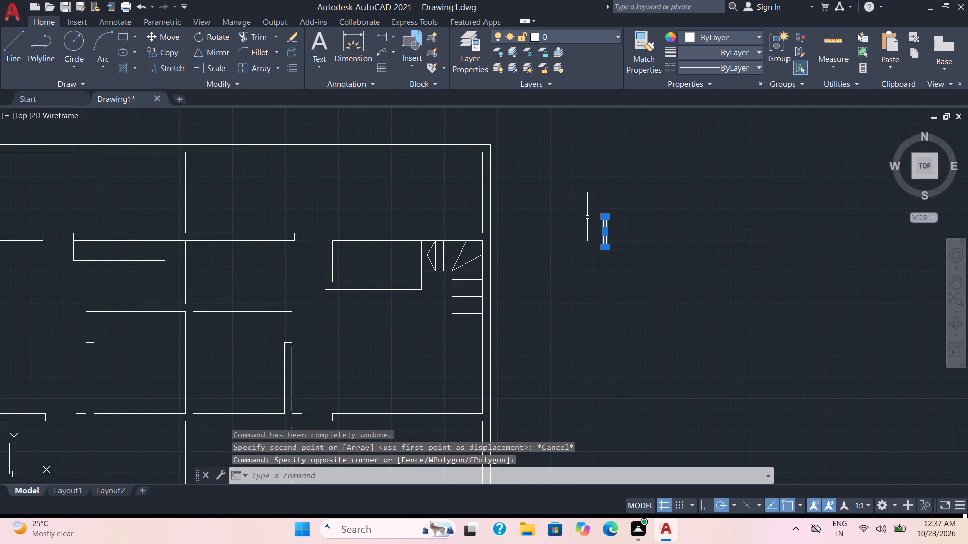
{"action": "type", "text": "CO"}
{"action": "key", "text": "Return"}
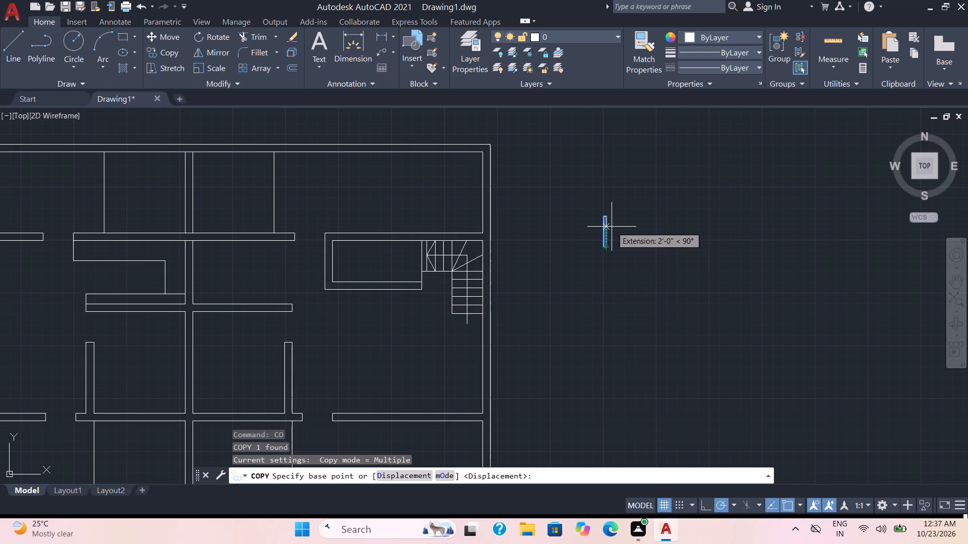
{"action": "scroll", "coordinate": [612, 226], "scroll_direction": "up", "scroll_amount": 2}
{"action": "left_click", "coordinate": [592, 206]}
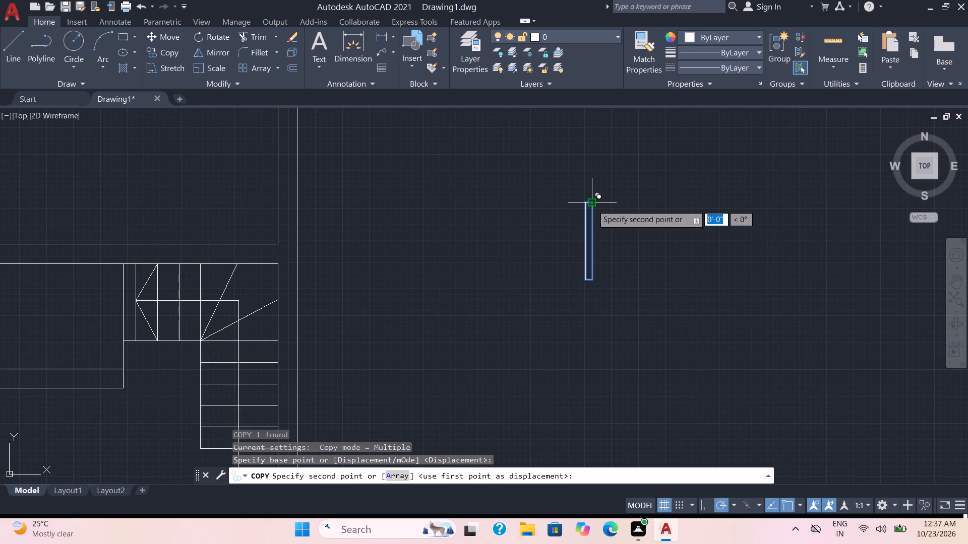
{"action": "scroll", "coordinate": [337, 210], "scroll_direction": "down", "scroll_amount": 2}
{"action": "scroll", "coordinate": [145, 233], "scroll_direction": "up", "scroll_amount": 2}
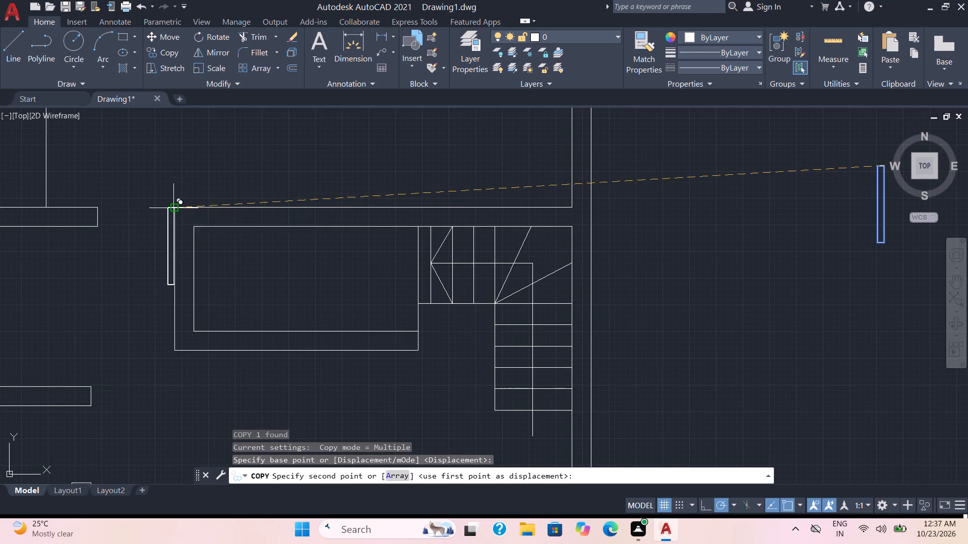
{"action": "left_click", "coordinate": [173, 208]}
Place two more copies upright at the southern wall openings: the east unit's west jamb and the west unit's east jamb.
{"action": "scroll", "coordinate": [253, 239], "scroll_direction": "down", "scroll_amount": 1}
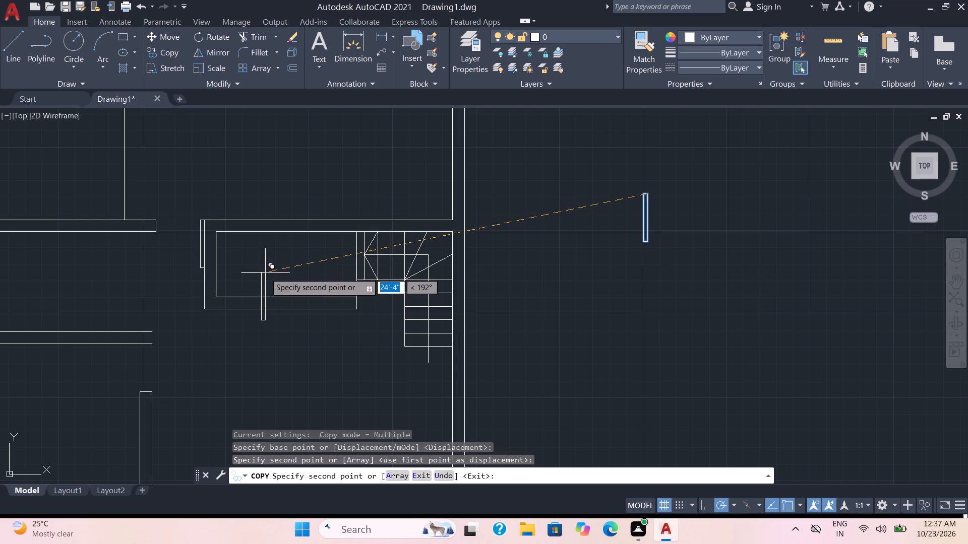
{"action": "scroll", "coordinate": [266, 278], "scroll_direction": "down", "scroll_amount": 1}
{"action": "middle_click_drag", "start_coordinate": [264, 334], "coordinate": [379, 227]}
{"action": "scroll", "coordinate": [332, 293], "scroll_direction": "up", "scroll_amount": 2}
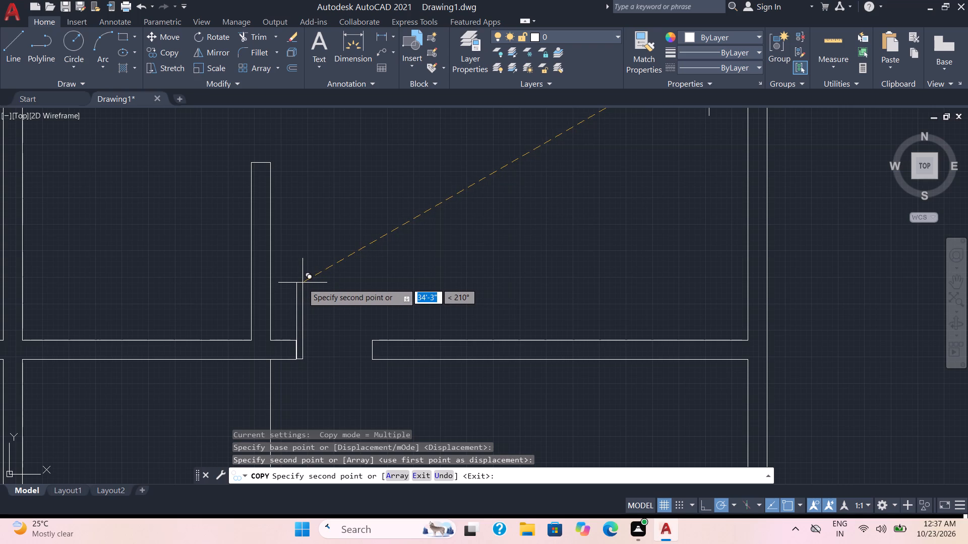
{"action": "left_click", "coordinate": [302, 283]}
{"action": "scroll", "coordinate": [336, 284], "scroll_direction": "down", "scroll_amount": 3}
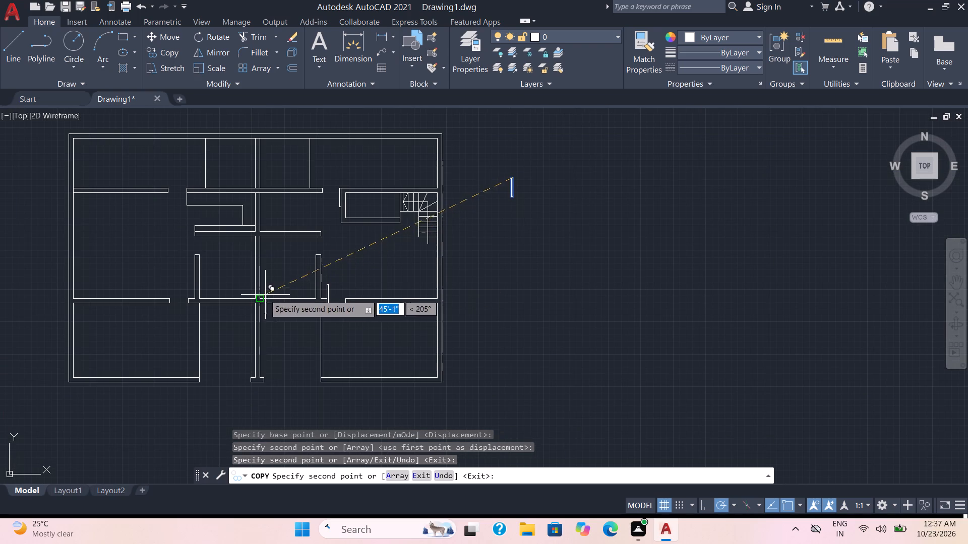
{"action": "scroll", "coordinate": [190, 297], "scroll_direction": "up", "scroll_amount": 1}
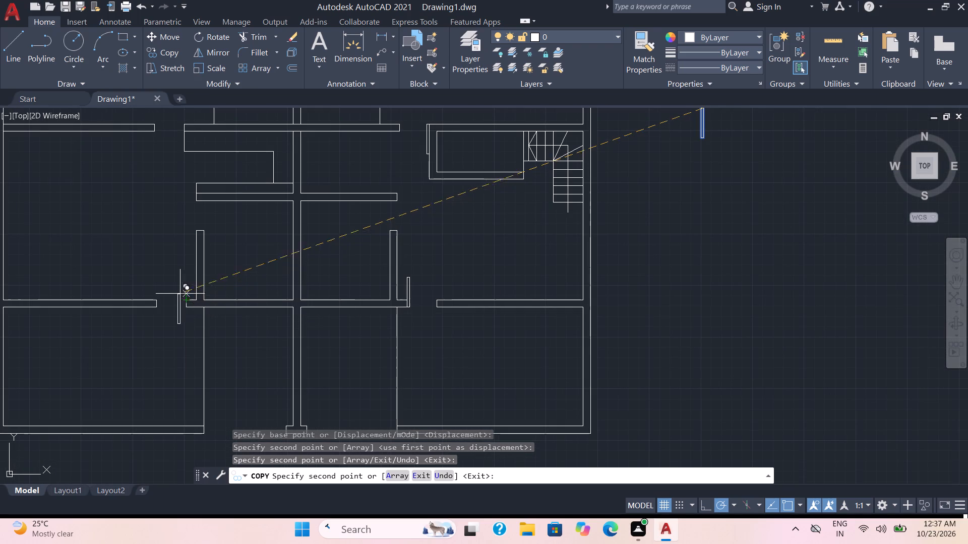
{"action": "scroll", "coordinate": [181, 279], "scroll_direction": "up", "scroll_amount": 3}
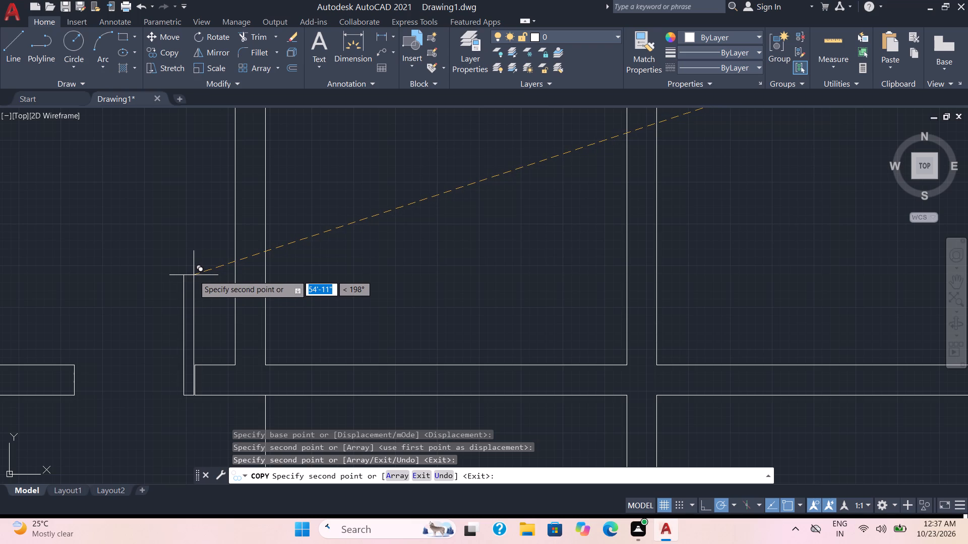
{"action": "left_click", "coordinate": [195, 275]}
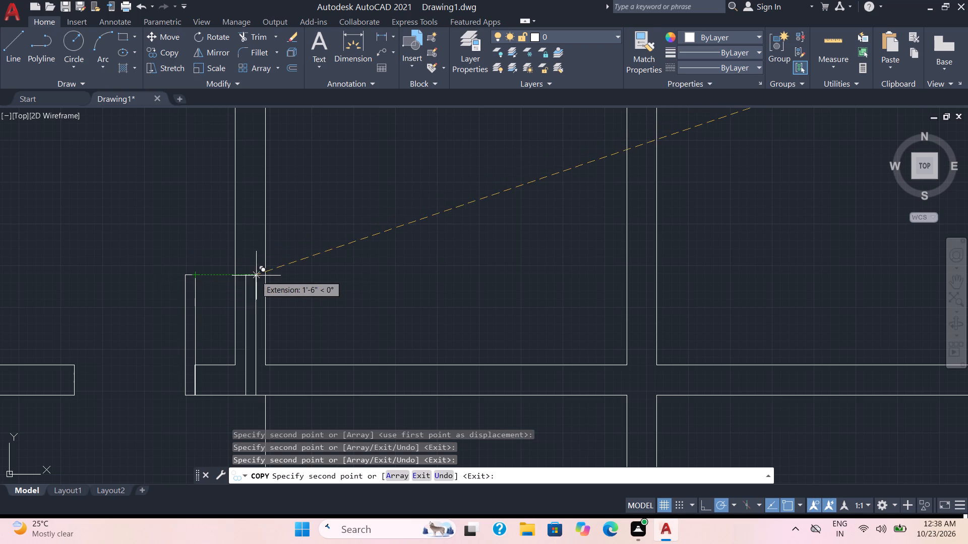
Place another copy at the west jamb of the west unit's northern wall opening, flush with the wall's upper face, and finish copying.
{"action": "scroll", "coordinate": [257, 275], "scroll_direction": "down", "scroll_amount": 1}
{"action": "scroll", "coordinate": [183, 221], "scroll_direction": "down", "scroll_amount": 2}
{"action": "scroll", "coordinate": [186, 180], "scroll_direction": "down", "scroll_amount": 1}
{"action": "middle_click_drag", "start_coordinate": [182, 177], "coordinate": [208, 288]}
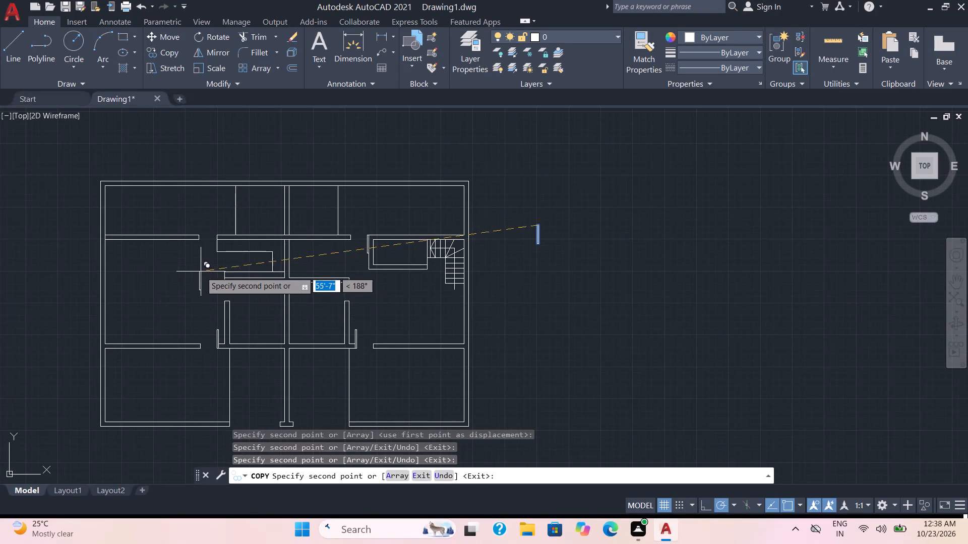
{"action": "middle_click_drag", "start_coordinate": [191, 258], "coordinate": [209, 295]}
{"action": "scroll", "coordinate": [211, 280], "scroll_direction": "up", "scroll_amount": 3}
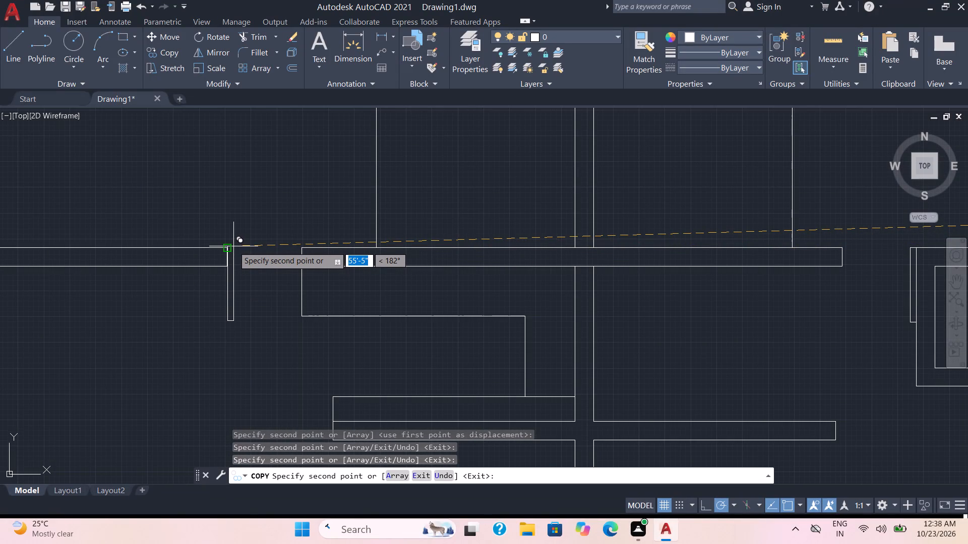
{"action": "scroll", "coordinate": [233, 247], "scroll_direction": "up", "scroll_amount": 2}
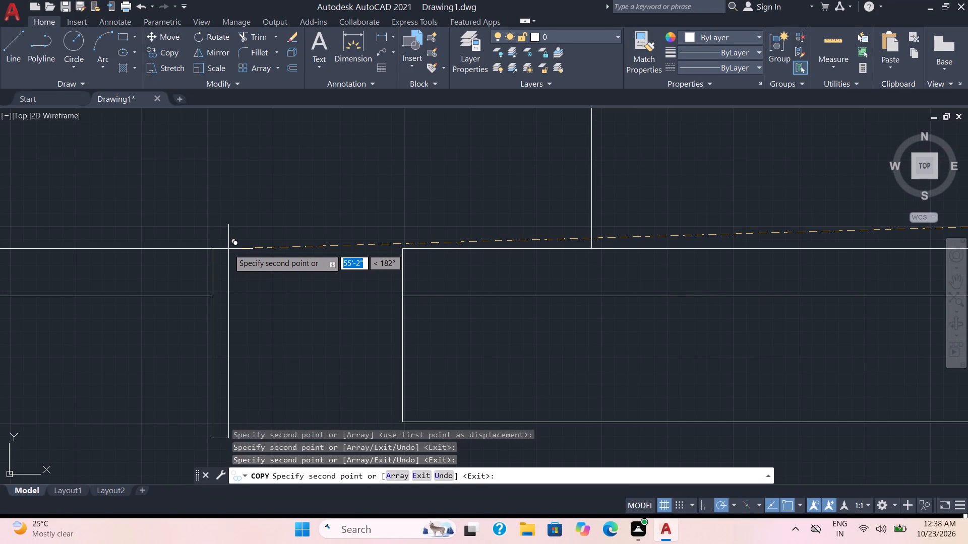
{"action": "left_click", "coordinate": [228, 249]}
{"action": "scroll", "coordinate": [259, 257], "scroll_direction": "down", "scroll_amount": 2}
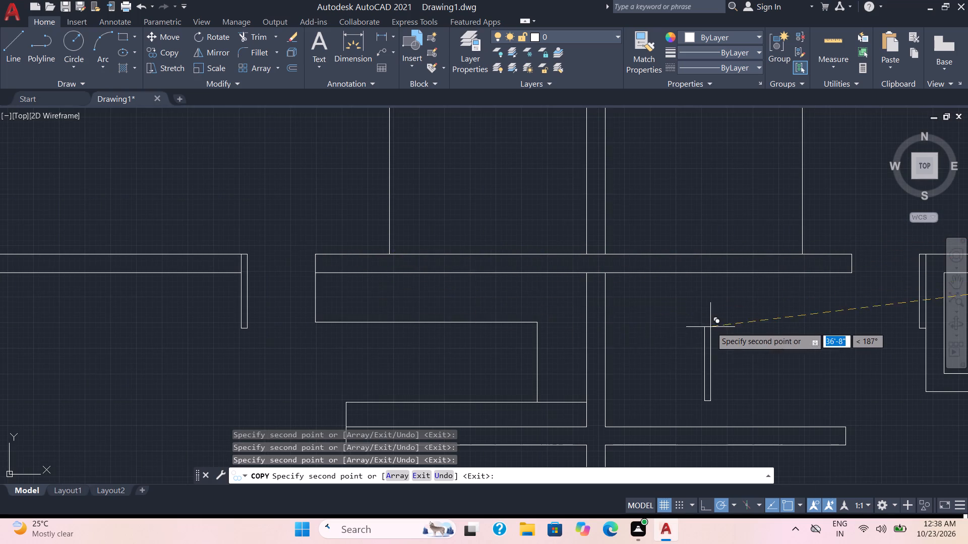
{"action": "scroll", "coordinate": [713, 328], "scroll_direction": "down", "scroll_amount": 2}
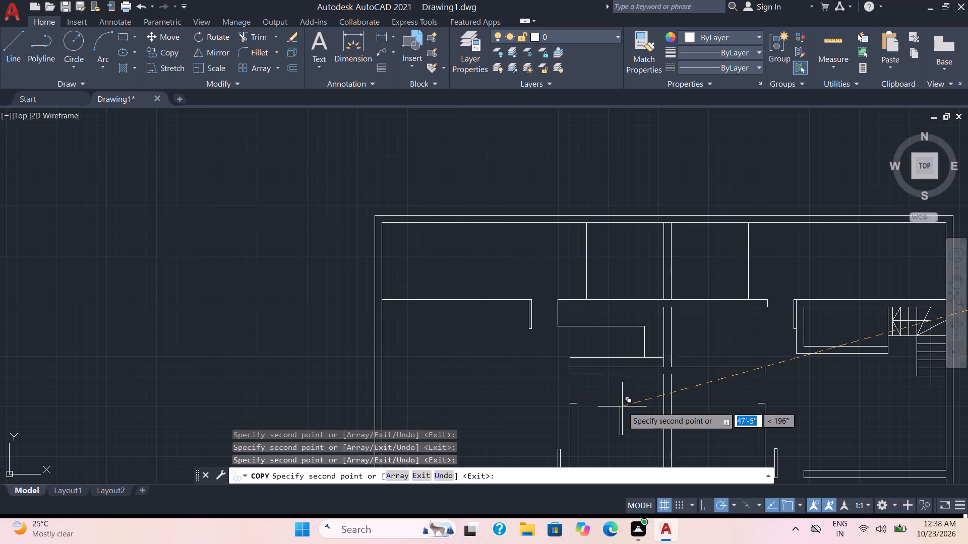
{"action": "scroll", "coordinate": [622, 406], "scroll_direction": "down", "scroll_amount": 1}
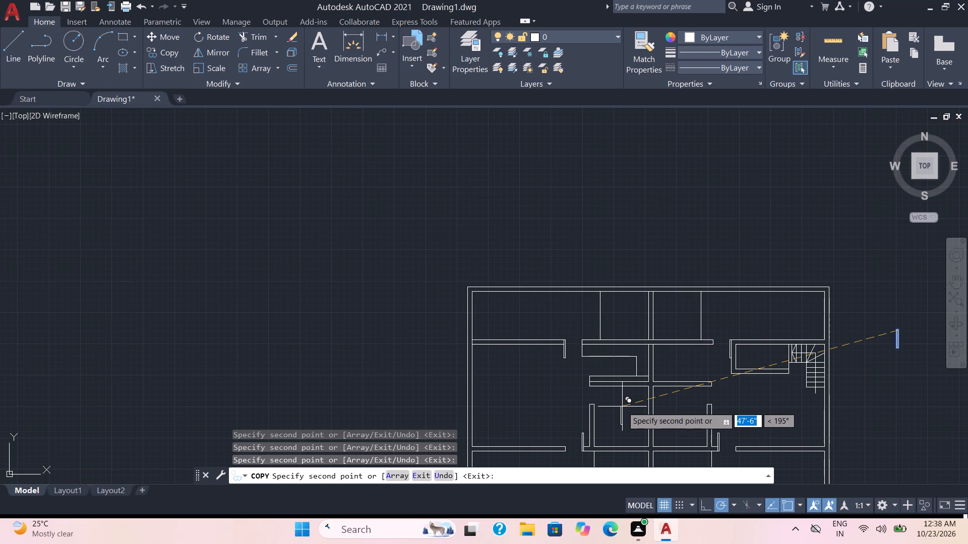
{"action": "scroll", "coordinate": [622, 406], "scroll_direction": "down", "scroll_amount": 1}
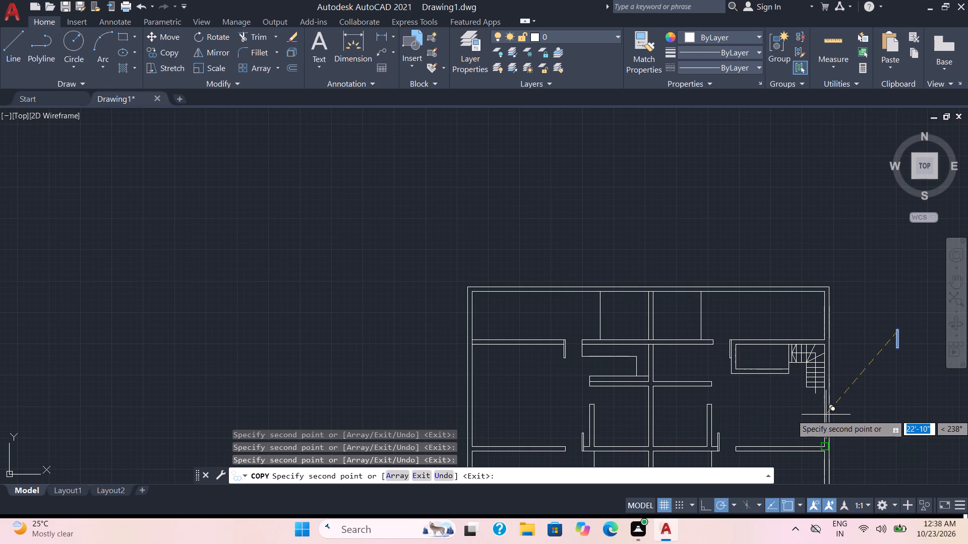
{"action": "key", "text": "Escape"}
Rotate the original 3" by 3' rectangle a quarter turn clockwise about its northeast corner so it lies horizontally.
{"action": "left_click", "coordinate": [903, 389]}
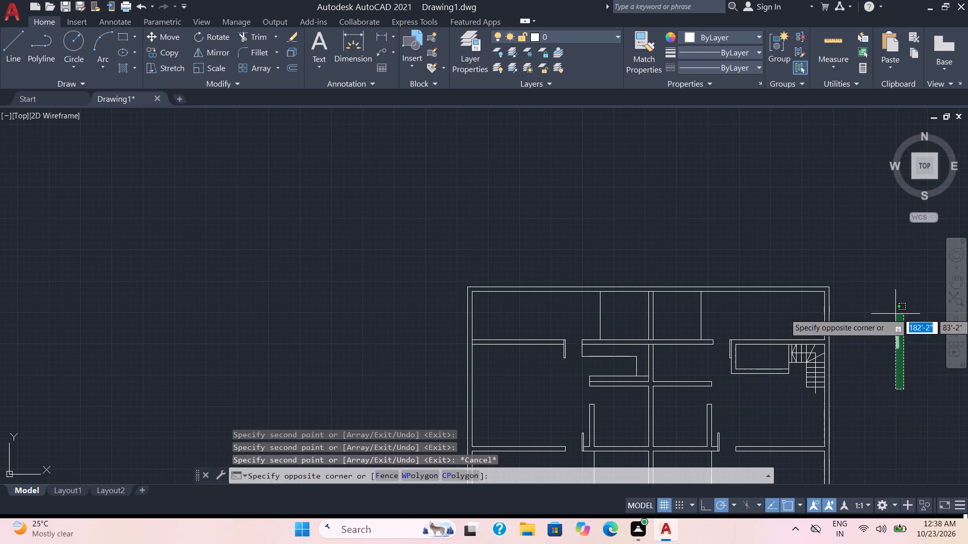
{"action": "left_click", "coordinate": [895, 313]}
{"action": "type", "text": "RO"}
{"action": "key", "text": "Return"}
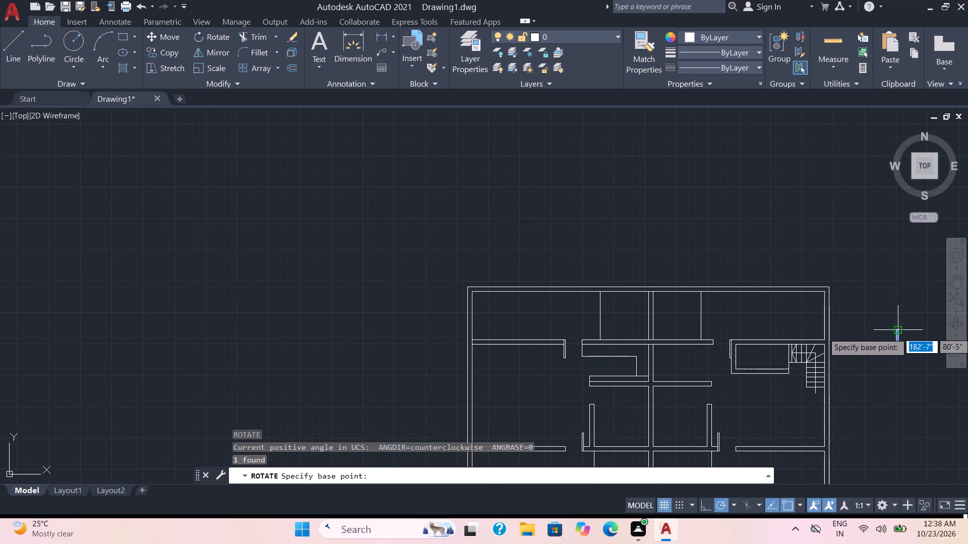
{"action": "left_click", "coordinate": [895, 333]}
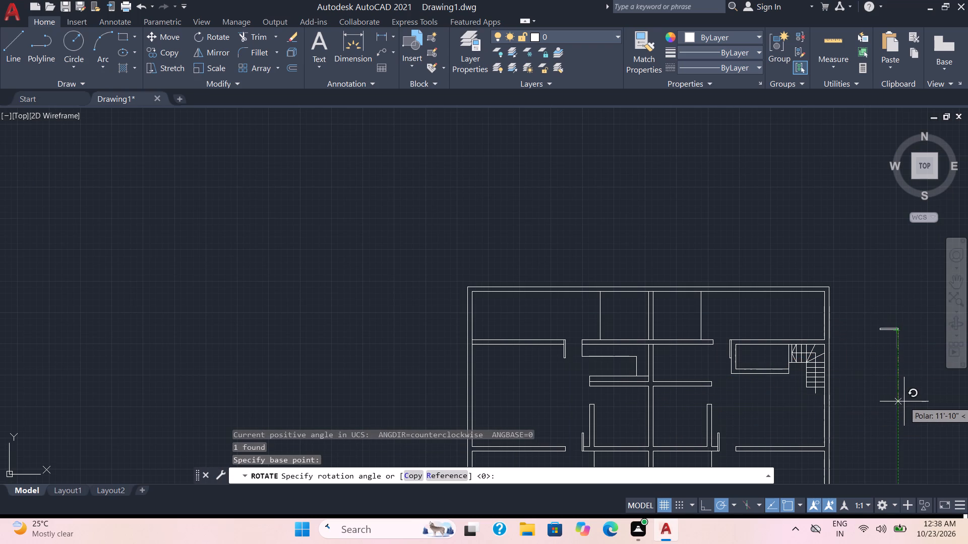
{"action": "left_click", "coordinate": [904, 401]}
Copy the horizontal 3" by 3' rectangle by its northeast corner under the middle partition, one at its east end and one at its west end.
{"action": "left_click", "coordinate": [911, 353]}
{"action": "left_click", "coordinate": [871, 319]}
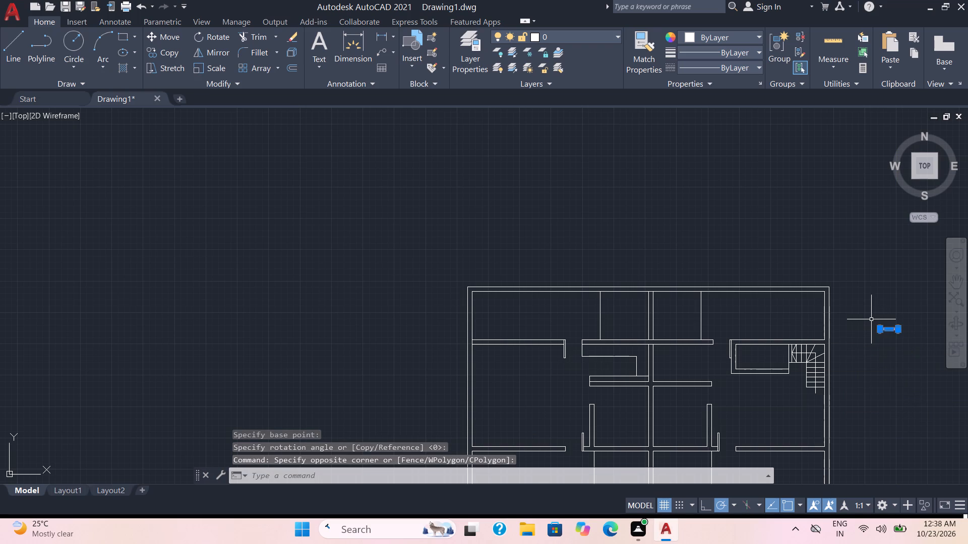
{"action": "type", "text": "CO"}
{"action": "key", "text": "Return"}
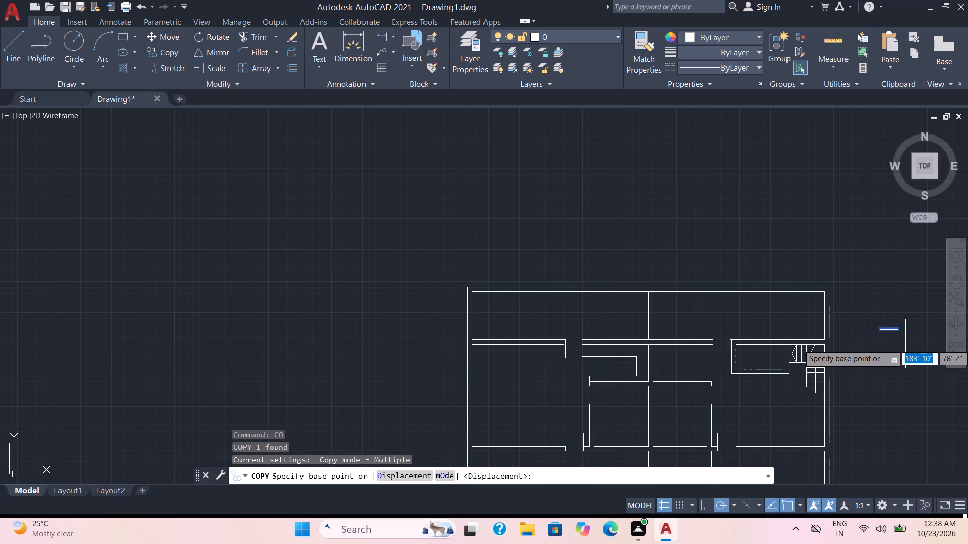
{"action": "scroll", "coordinate": [905, 344], "scroll_direction": "up", "scroll_amount": 2}
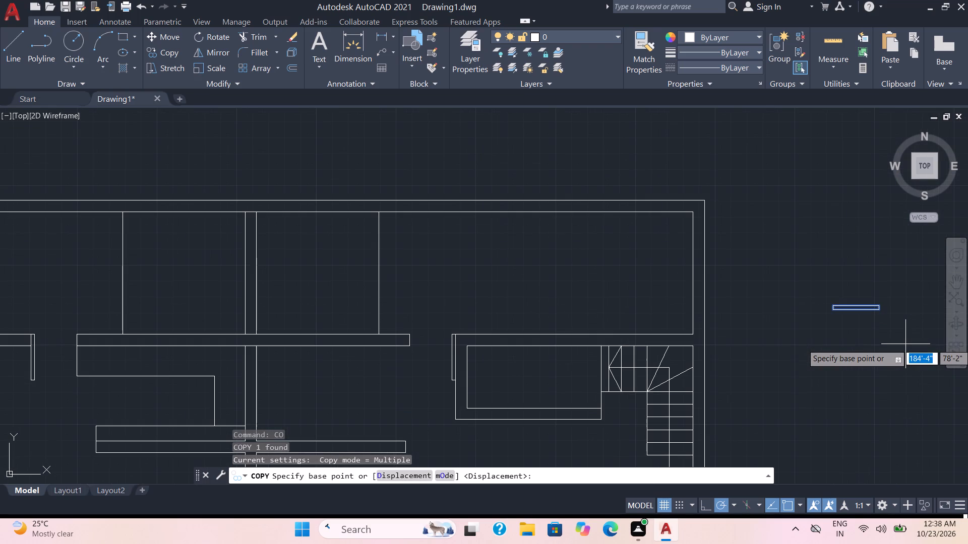
{"action": "scroll", "coordinate": [905, 344], "scroll_direction": "up", "scroll_amount": 2}
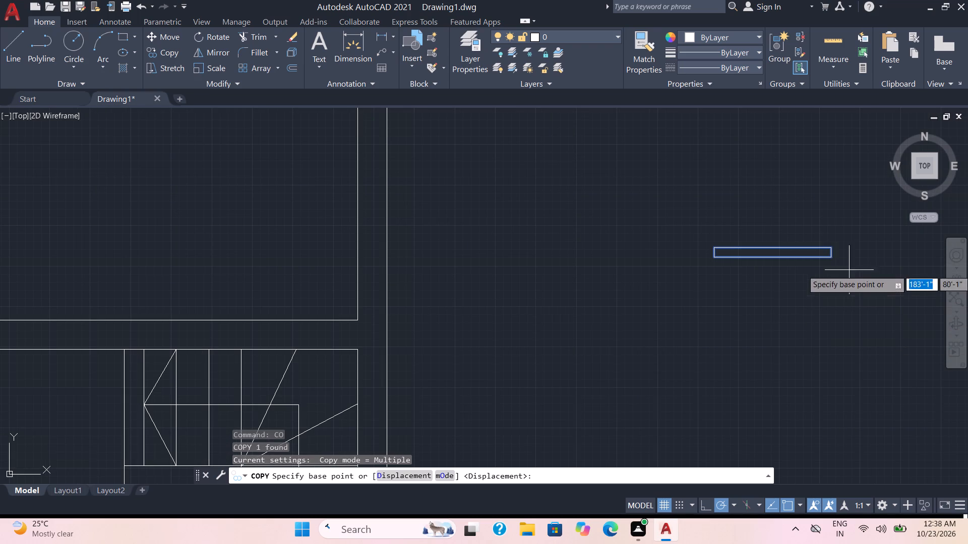
{"action": "left_click", "coordinate": [831, 245]}
{"action": "scroll", "coordinate": [510, 263], "scroll_direction": "down", "scroll_amount": 2}
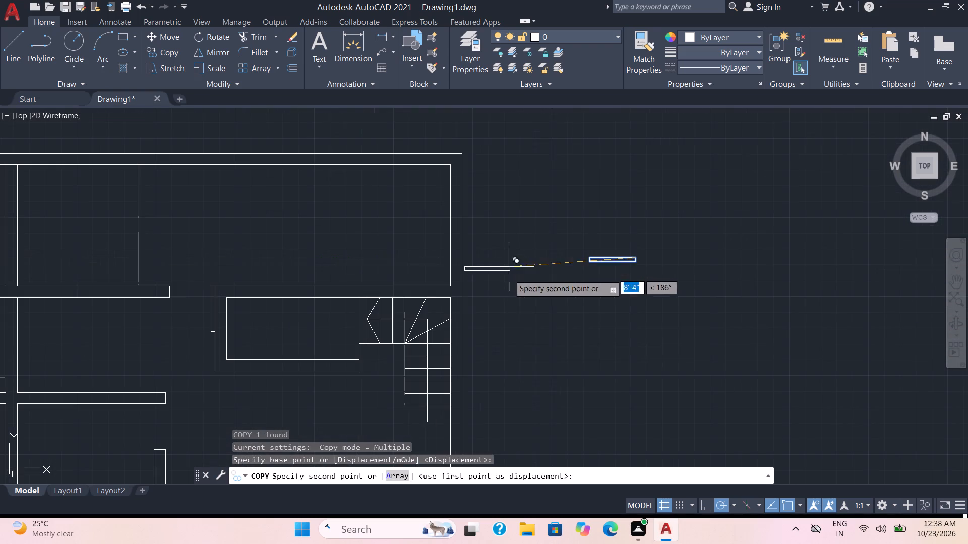
{"action": "middle_click_drag", "start_coordinate": [504, 365], "coordinate": [752, 243]}
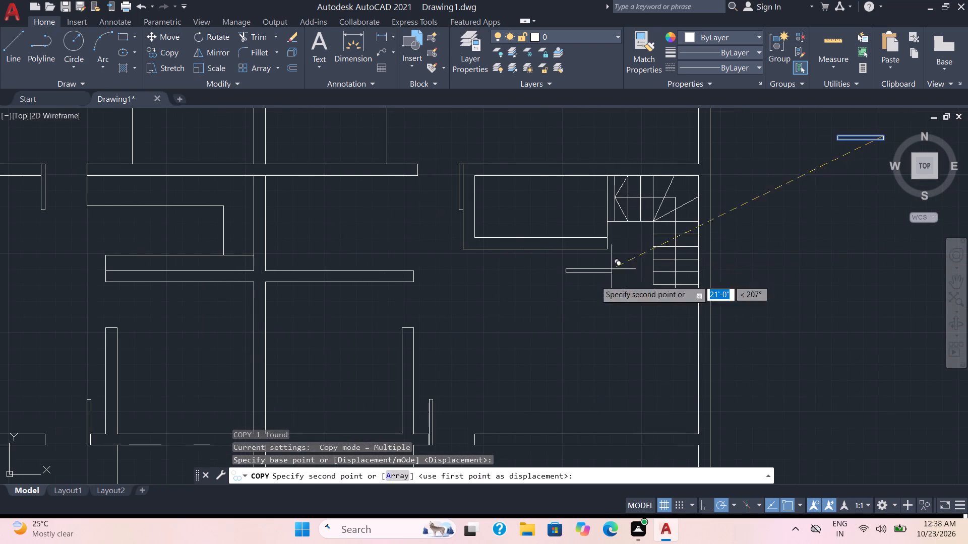
{"action": "left_click", "coordinate": [414, 283]}
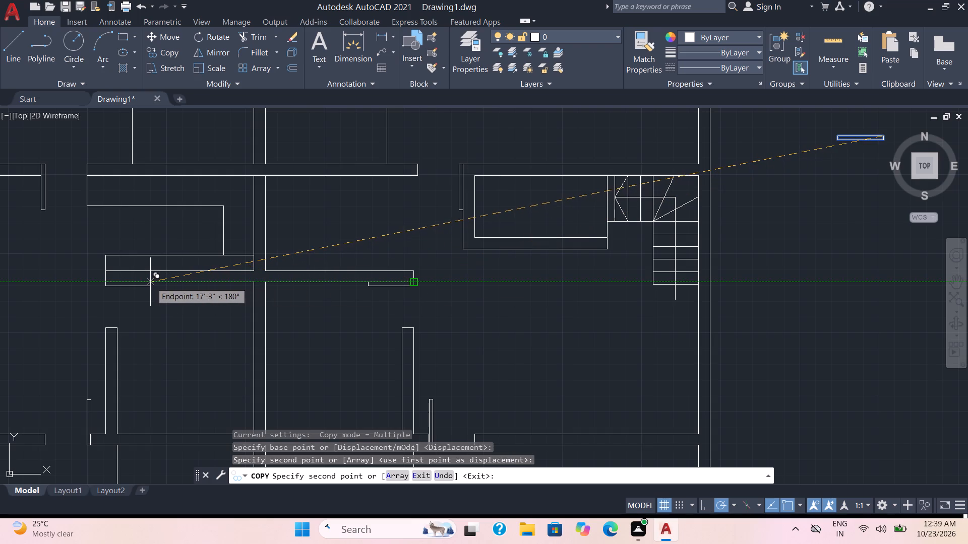
{"action": "left_click", "coordinate": [150, 282]}
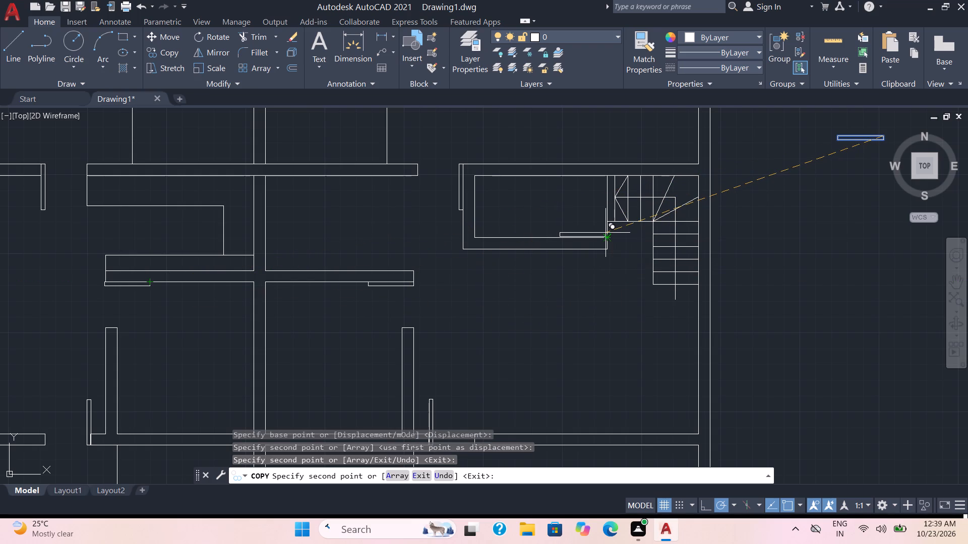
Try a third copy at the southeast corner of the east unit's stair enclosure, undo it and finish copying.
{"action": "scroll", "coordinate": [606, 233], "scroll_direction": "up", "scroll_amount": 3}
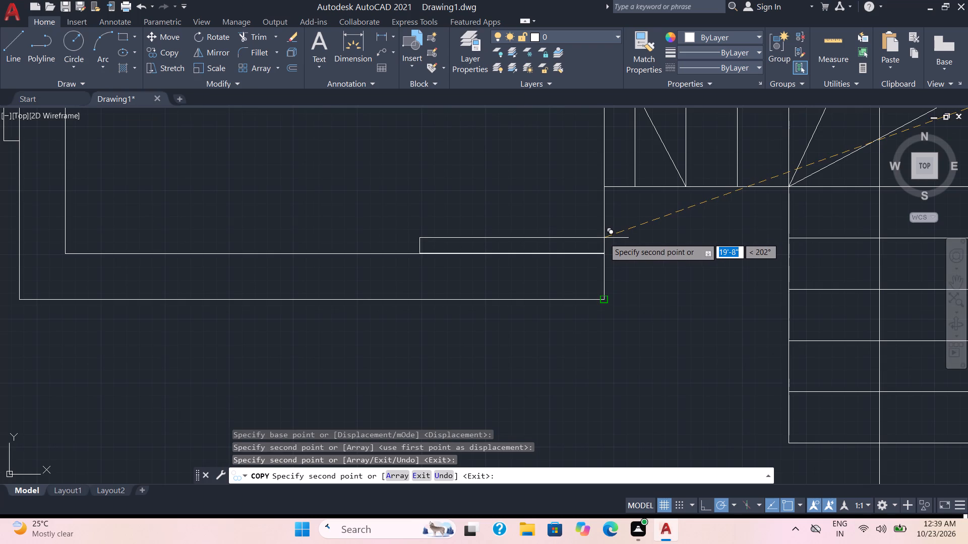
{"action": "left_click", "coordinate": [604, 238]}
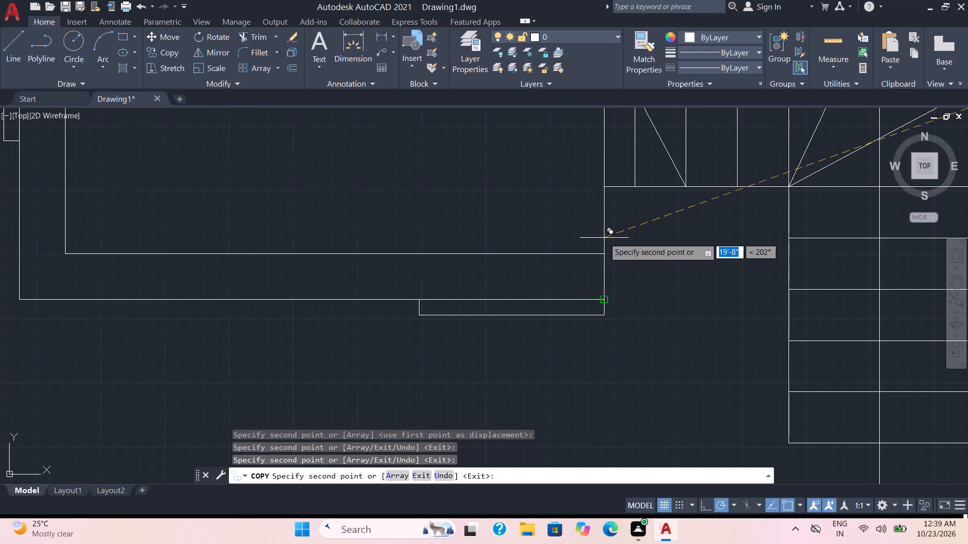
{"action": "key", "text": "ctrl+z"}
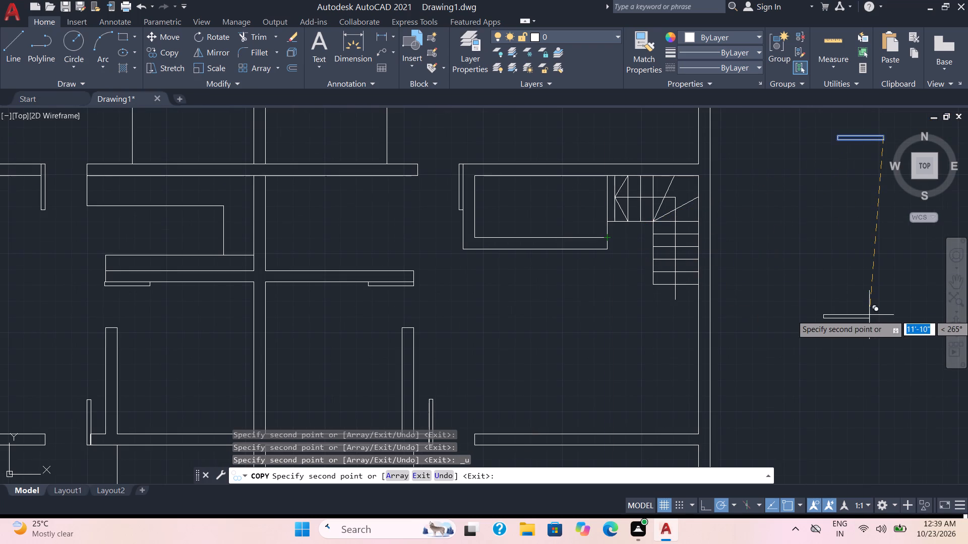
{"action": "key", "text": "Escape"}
Scale the original horizontal rectangle about its northeast corner down to roughly three quarters of its size.
{"action": "scroll", "coordinate": [869, 314], "scroll_direction": "down", "scroll_amount": 1}
{"action": "scroll", "coordinate": [869, 314], "scroll_direction": "up", "scroll_amount": 3}
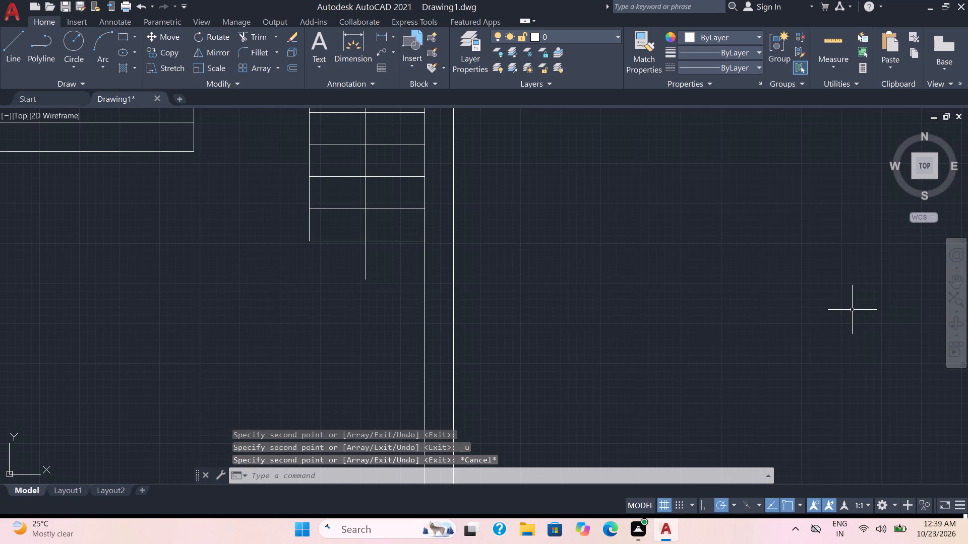
{"action": "scroll", "coordinate": [851, 309], "scroll_direction": "down", "scroll_amount": 1}
{"action": "middle_click_drag", "start_coordinate": [805, 292], "coordinate": [772, 486]}
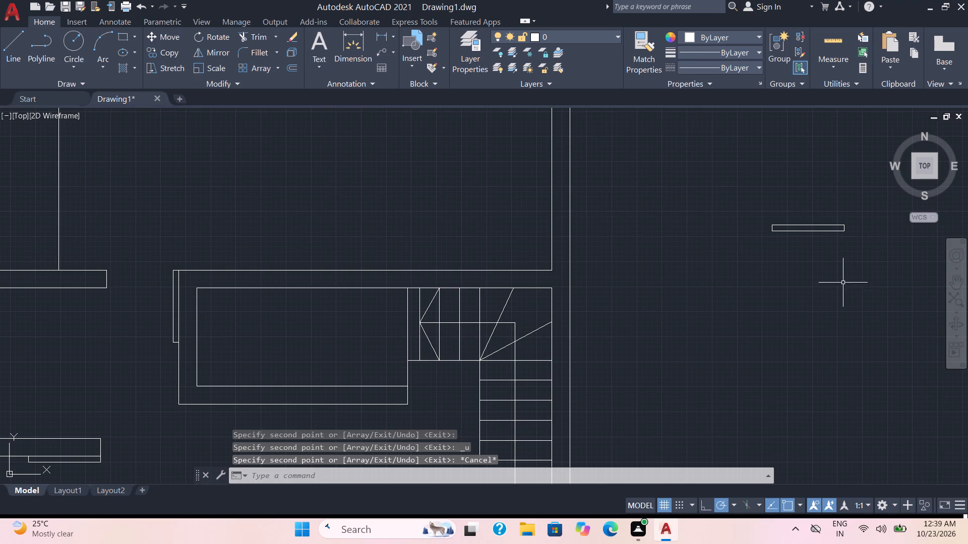
{"action": "left_click", "coordinate": [853, 258]}
{"action": "left_click", "coordinate": [786, 207]}
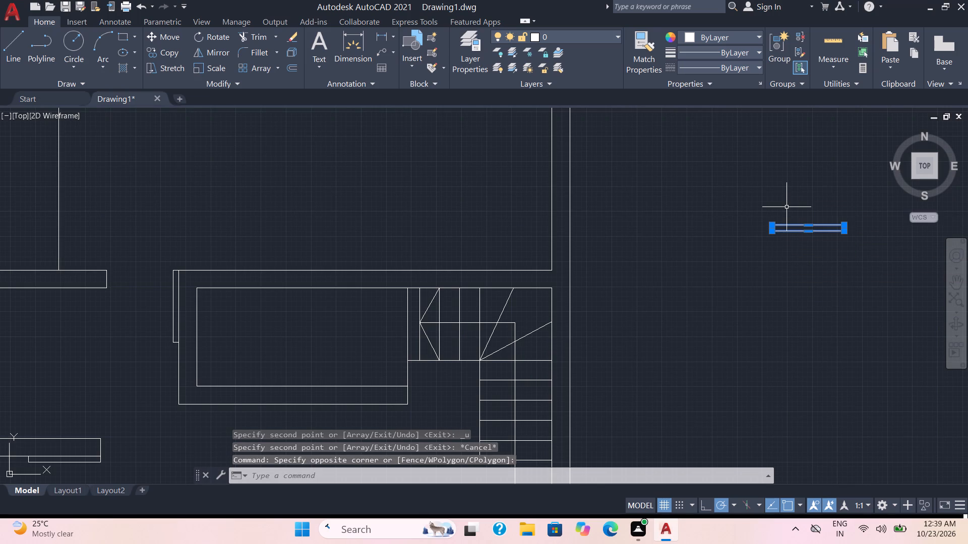
{"action": "left_click", "coordinate": [211, 71]}
{"action": "left_click", "coordinate": [846, 226]}
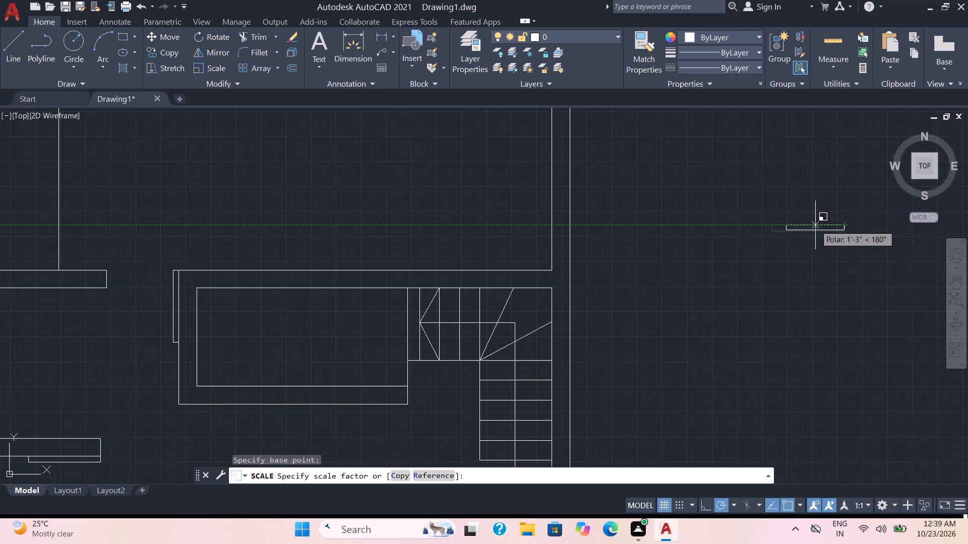
{"action": "left_click", "coordinate": [817, 225]}
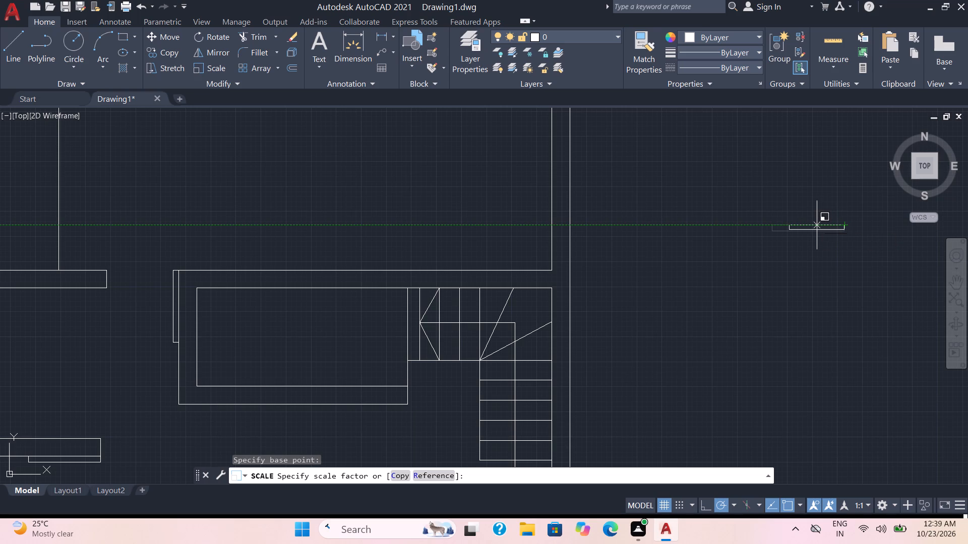
Move the scaled rectangle by its southeast corner to the east end of the stair enclosure's southern wall, on its inner face.
{"action": "left_click", "coordinate": [841, 240]}
{"action": "left_click", "coordinate": [815, 225]}
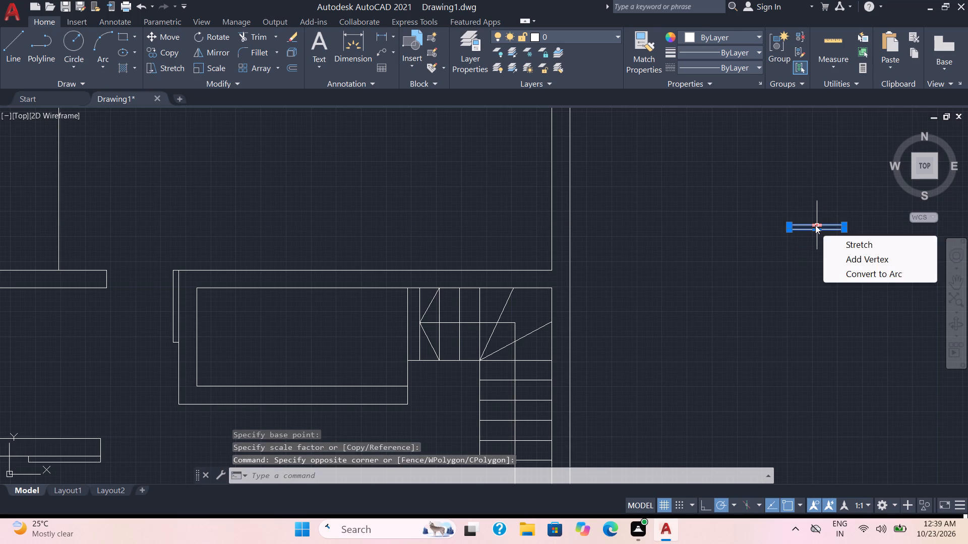
{"action": "key", "text": "m"}
{"action": "key", "text": "Return"}
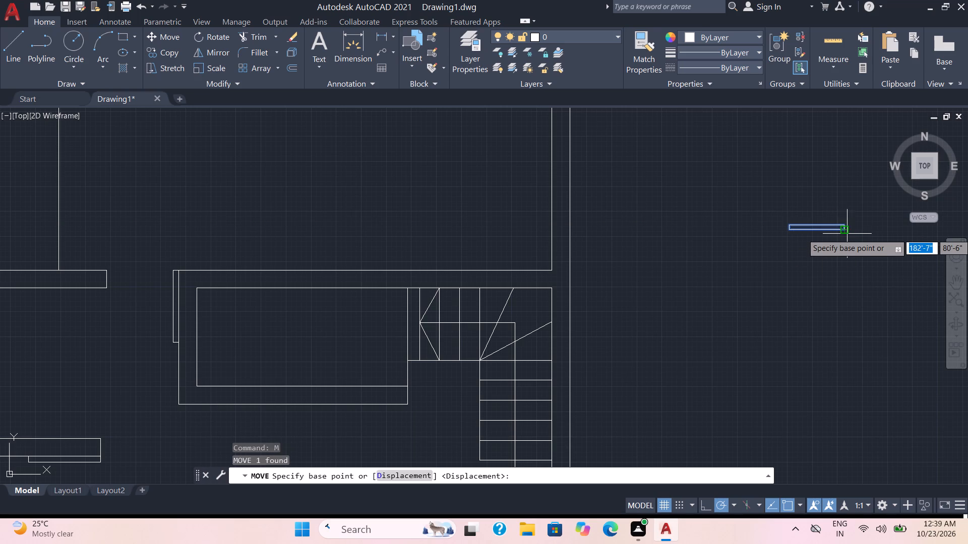
{"action": "left_click", "coordinate": [840, 231]}
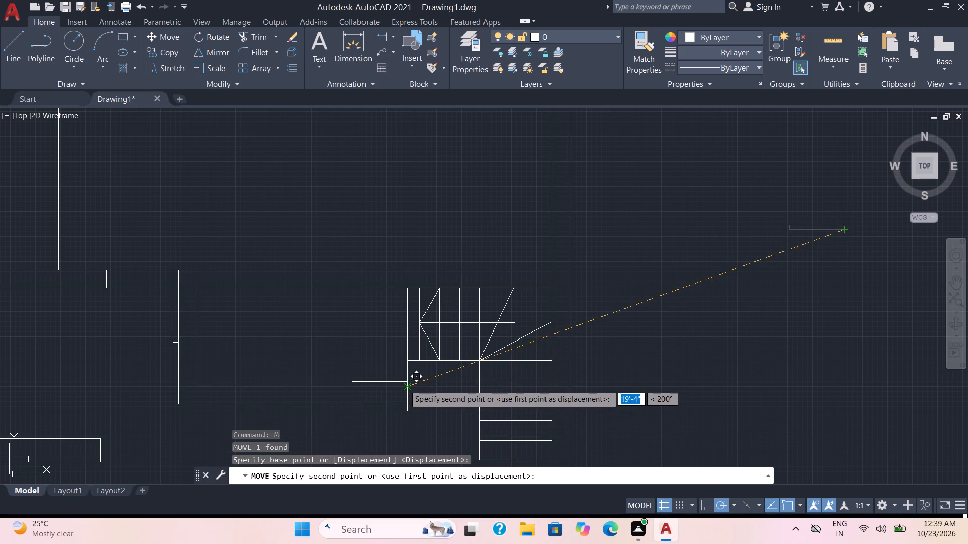
{"action": "left_click", "coordinate": [408, 384]}
Trim the west exterior wall's inner line where the west unit's northern partition joins it.
{"action": "scroll", "coordinate": [686, 379], "scroll_direction": "down", "scroll_amount": 2}
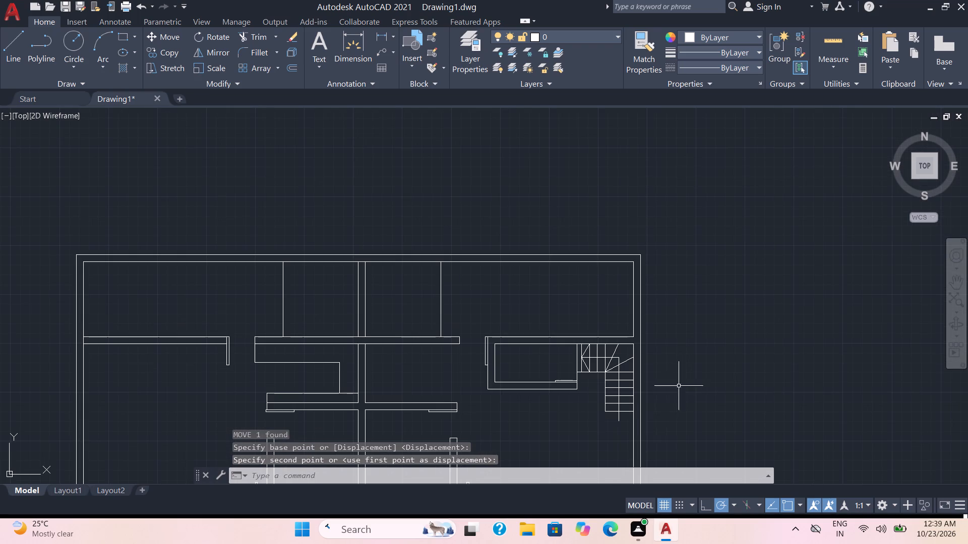
{"action": "scroll", "coordinate": [567, 439], "scroll_direction": "down", "scroll_amount": 1}
{"action": "middle_click_drag", "start_coordinate": [565, 430], "coordinate": [587, 389]}
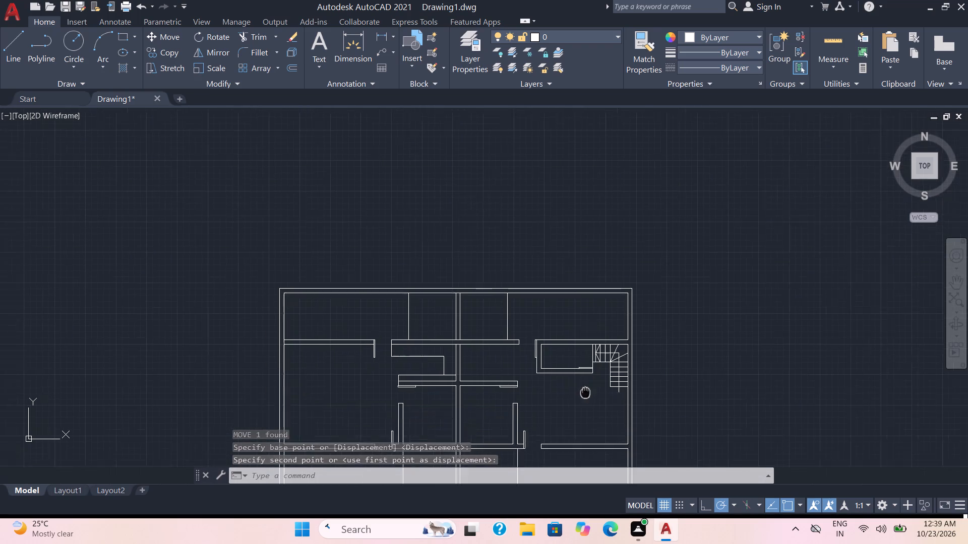
{"action": "middle_click_drag", "start_coordinate": [587, 389], "coordinate": [619, 327]}
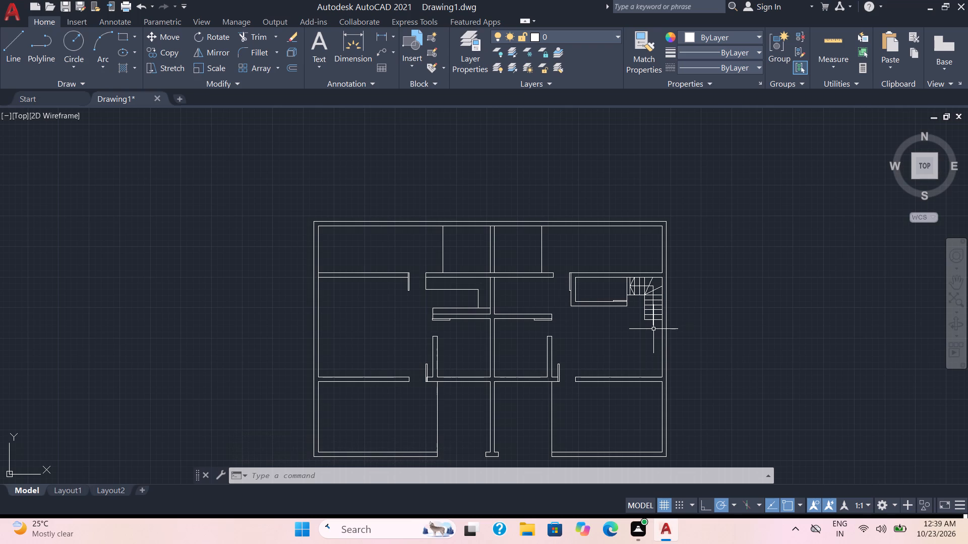
{"action": "left_click", "coordinate": [653, 329]}
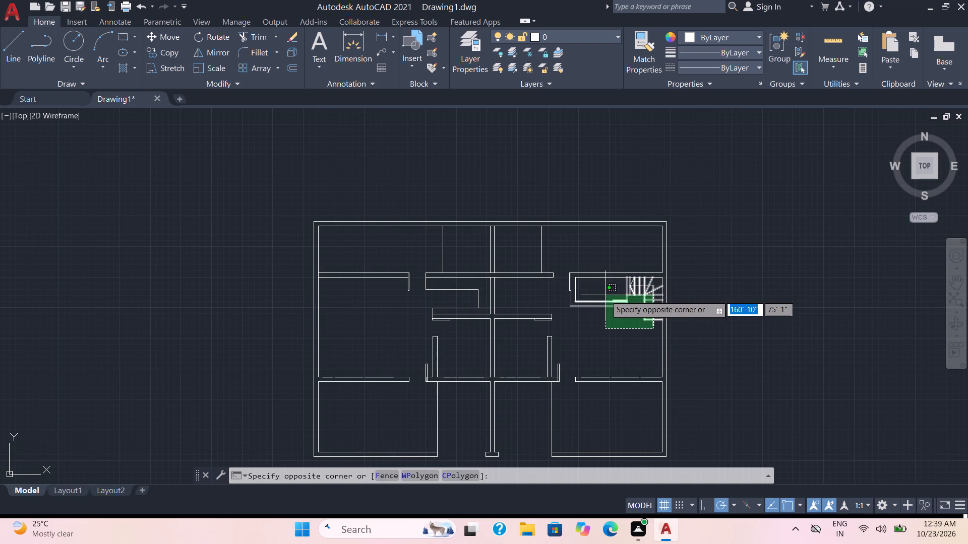
{"action": "key", "text": "Escape"}
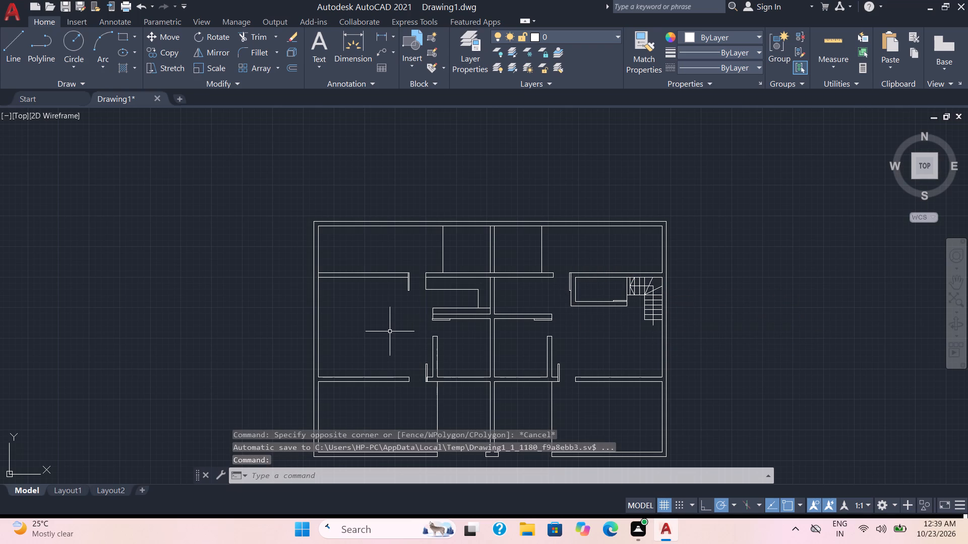
{"action": "scroll", "coordinate": [340, 340], "scroll_direction": "up", "scroll_amount": 1}
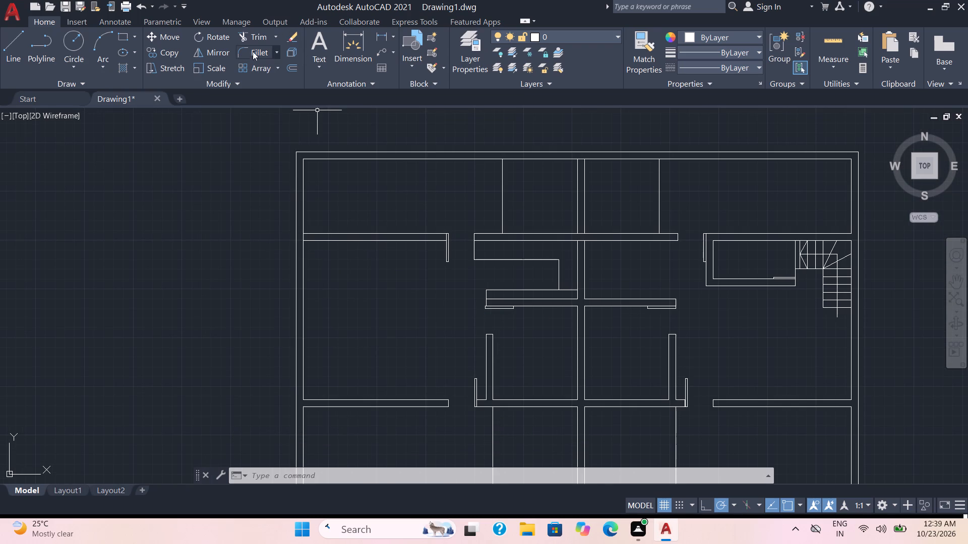
{"action": "left_click", "coordinate": [253, 31]}
{"action": "scroll", "coordinate": [337, 249], "scroll_direction": "up", "scroll_amount": 2}
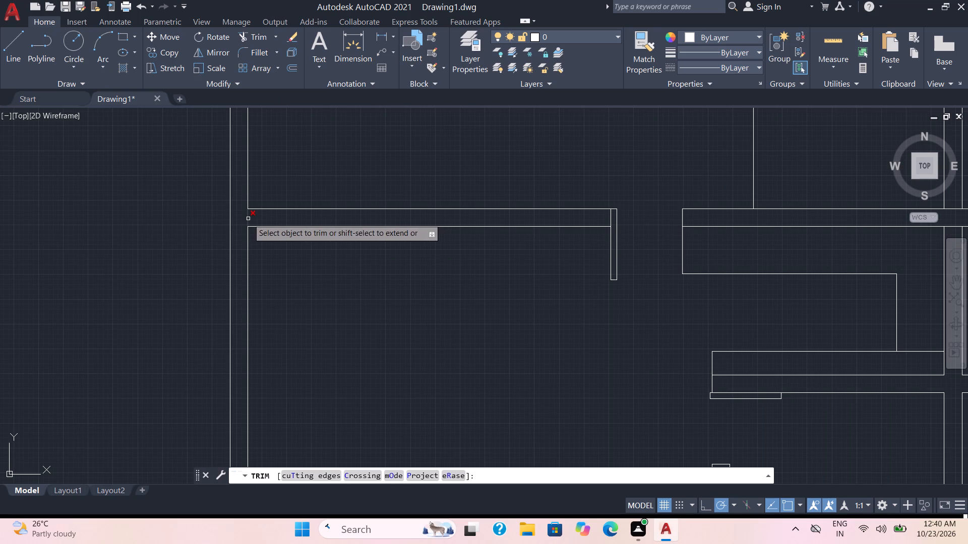
{"action": "left_click", "coordinate": [248, 219]}
{"action": "scroll", "coordinate": [317, 259], "scroll_direction": "down", "scroll_amount": 1}
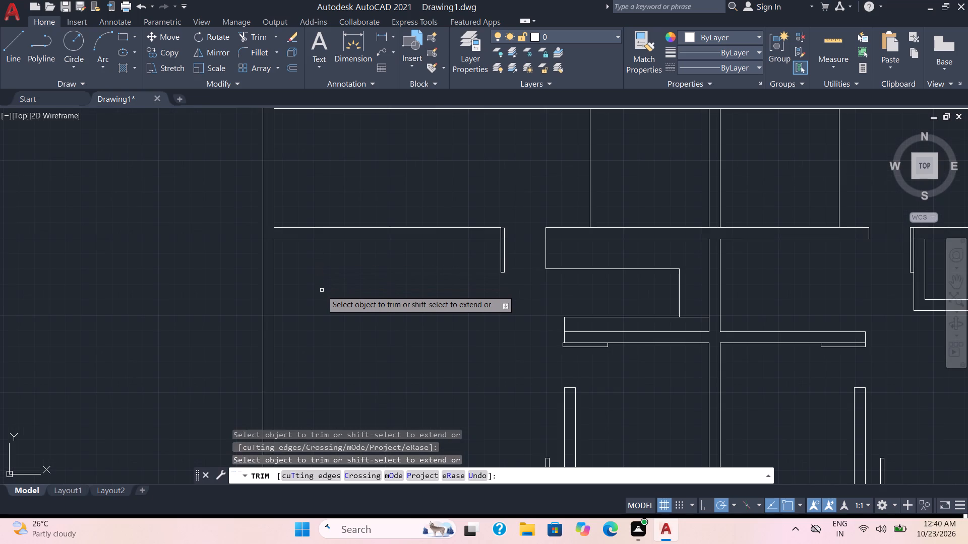
{"action": "key", "text": "Escape"}
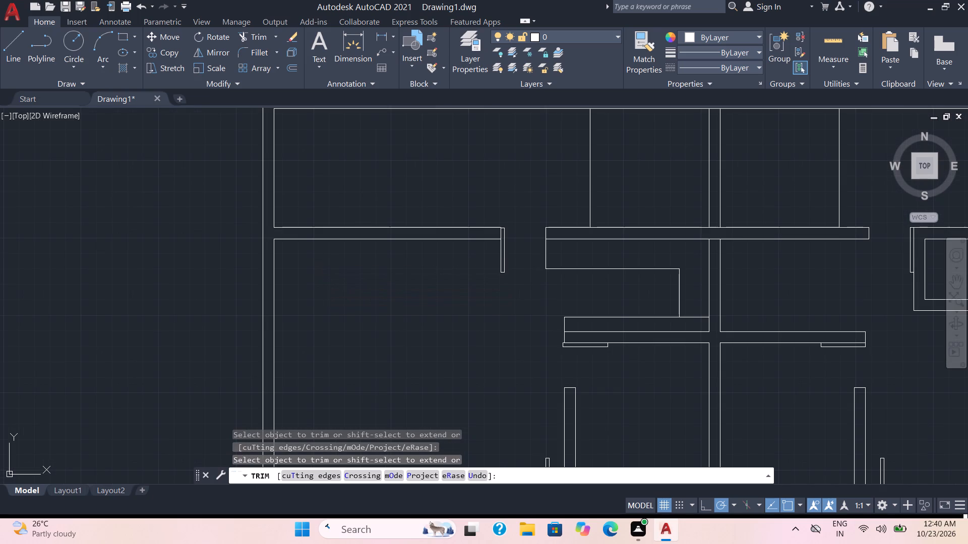
Offset the west unit's northern partition south face 3' southward and the west exterior wall's inner face 3' eastward.
{"action": "key", "text": "o"}
{"action": "key", "text": "Return"}
{"action": "type", "text": "3'"}
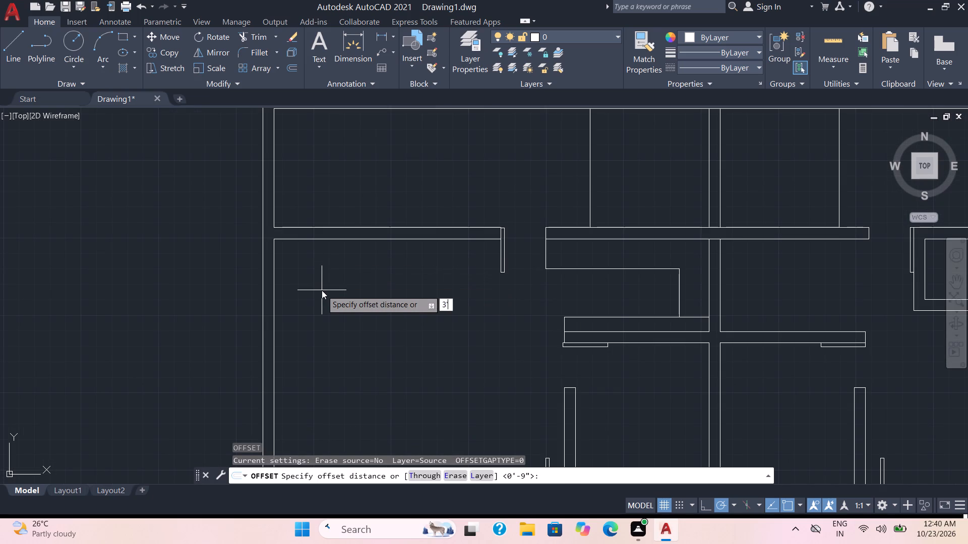
{"action": "key", "text": "Return"}
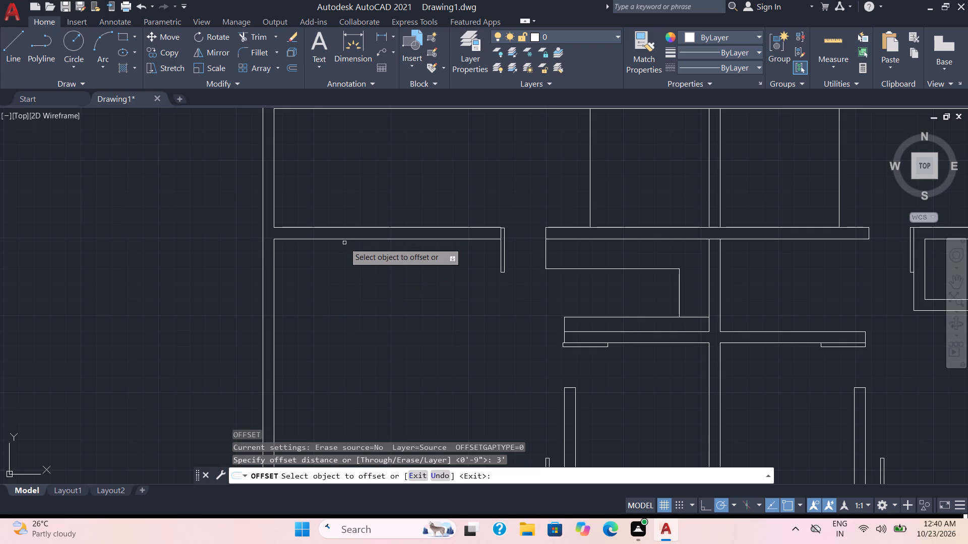
{"action": "left_click", "coordinate": [347, 239]}
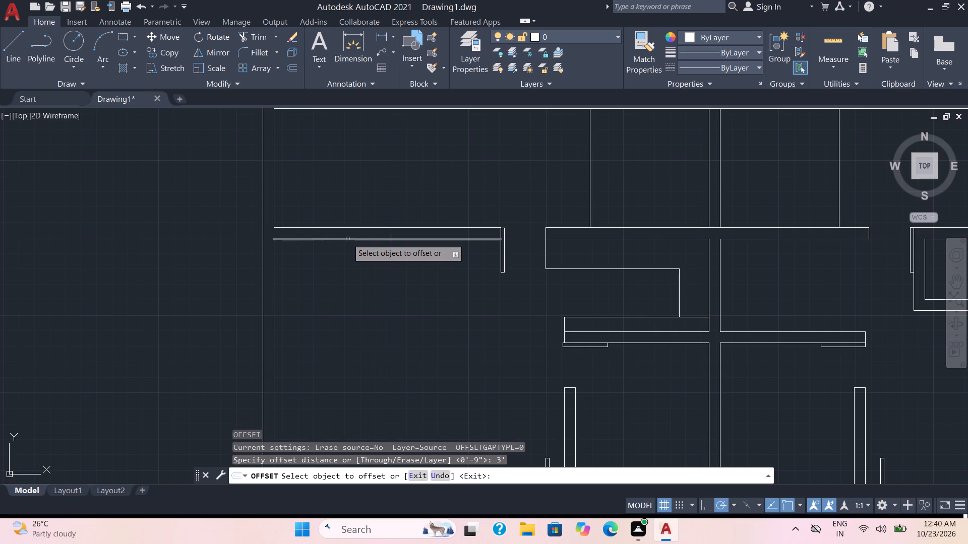
{"action": "left_click", "coordinate": [324, 317]}
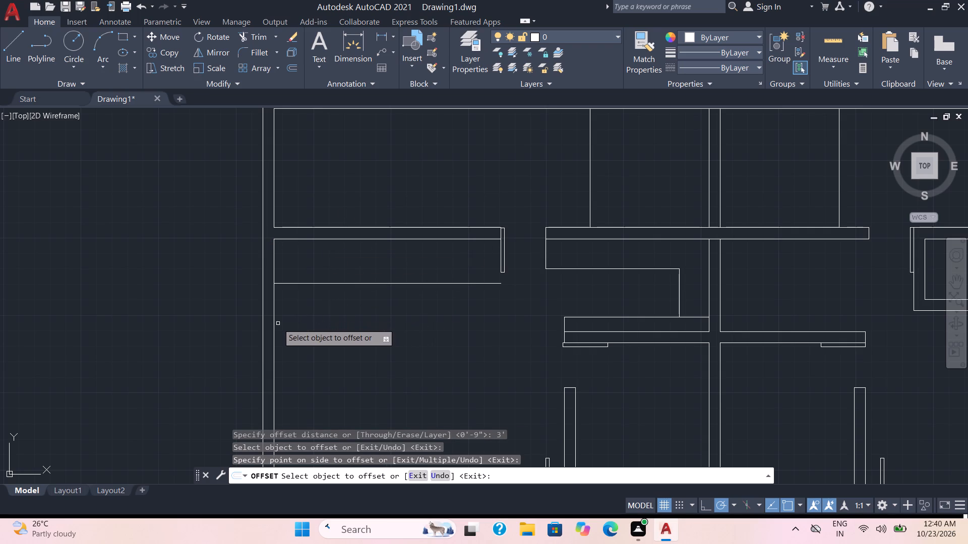
{"action": "left_click", "coordinate": [274, 328]}
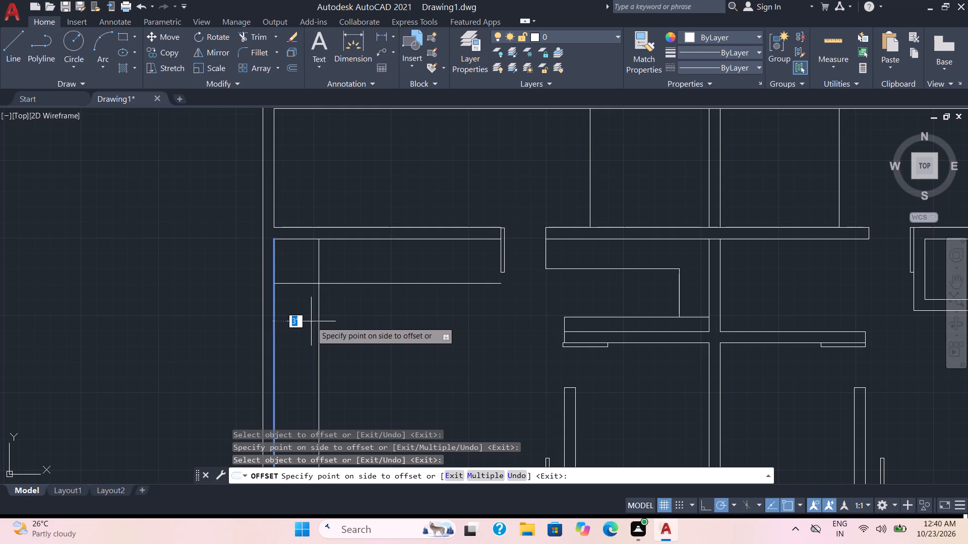
{"action": "left_click", "coordinate": [311, 321]}
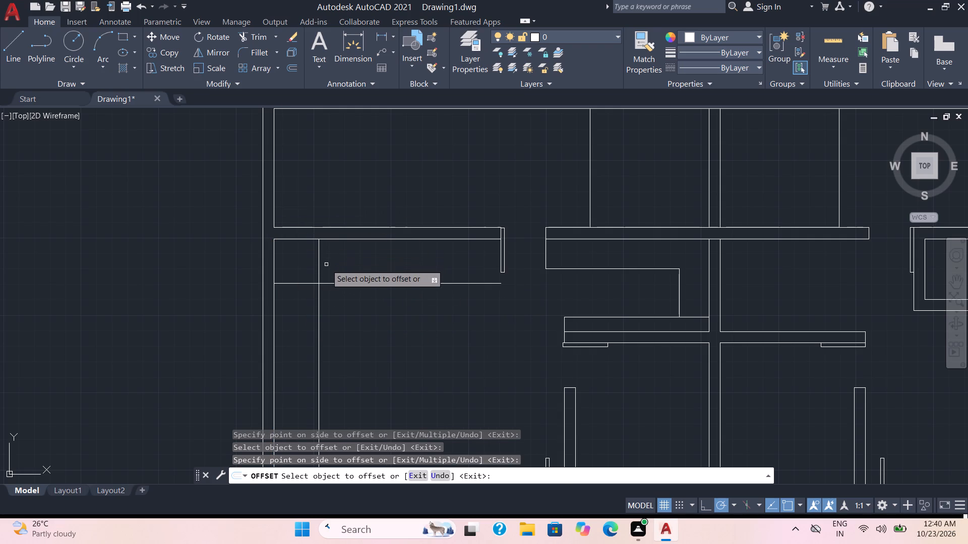
Offset the vertical stair line east of the west exterior wall eastward three times in a row, 10" apart.
{"action": "left_click", "coordinate": [317, 274]}
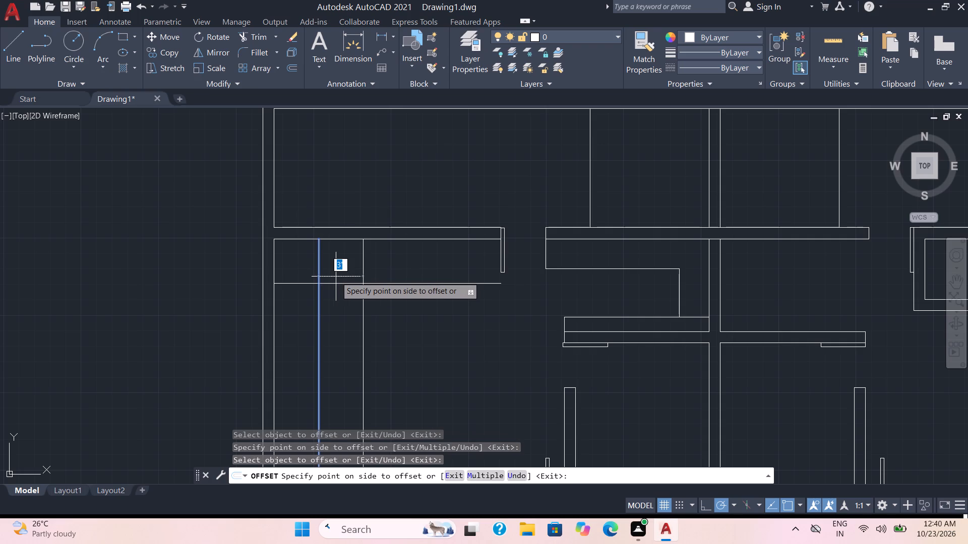
{"action": "type", "text": "10"}
{"action": "key", "text": "Return"}
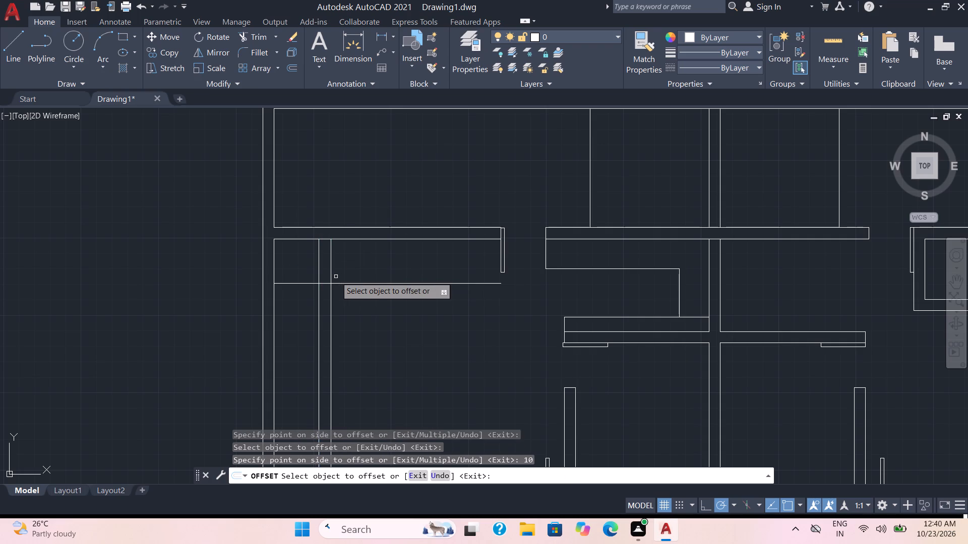
{"action": "left_click", "coordinate": [331, 277]}
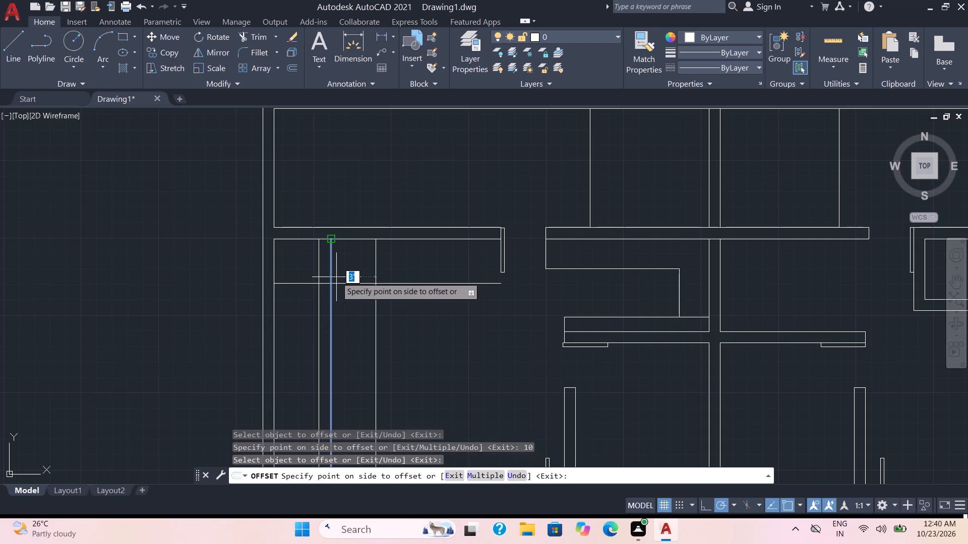
{"action": "type", "text": "10"}
{"action": "key", "text": "Return"}
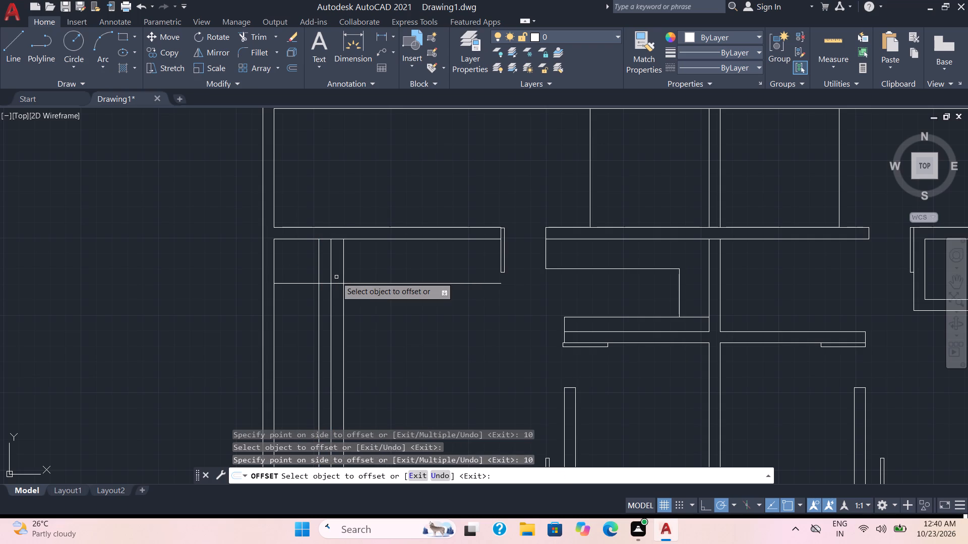
{"action": "left_click", "coordinate": [344, 269]}
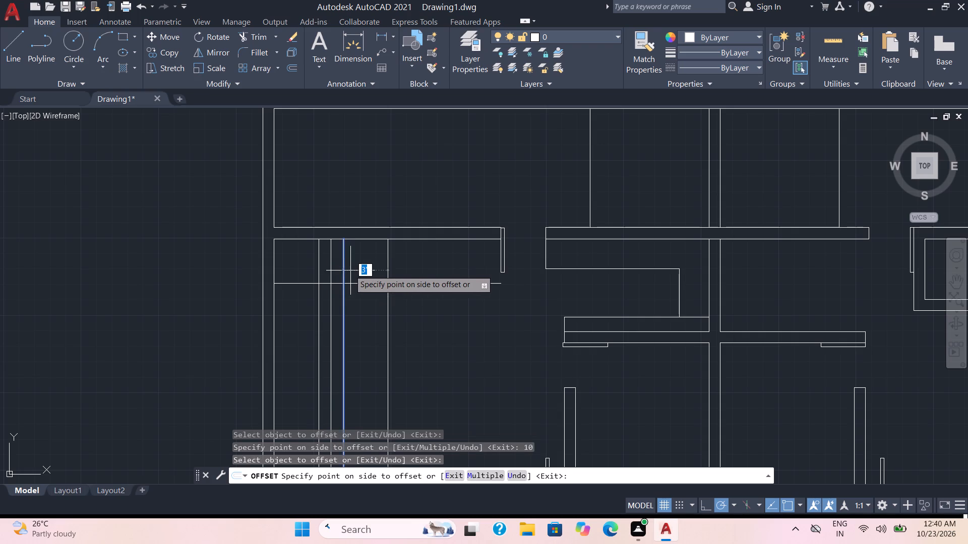
{"action": "type", "text": "10"}
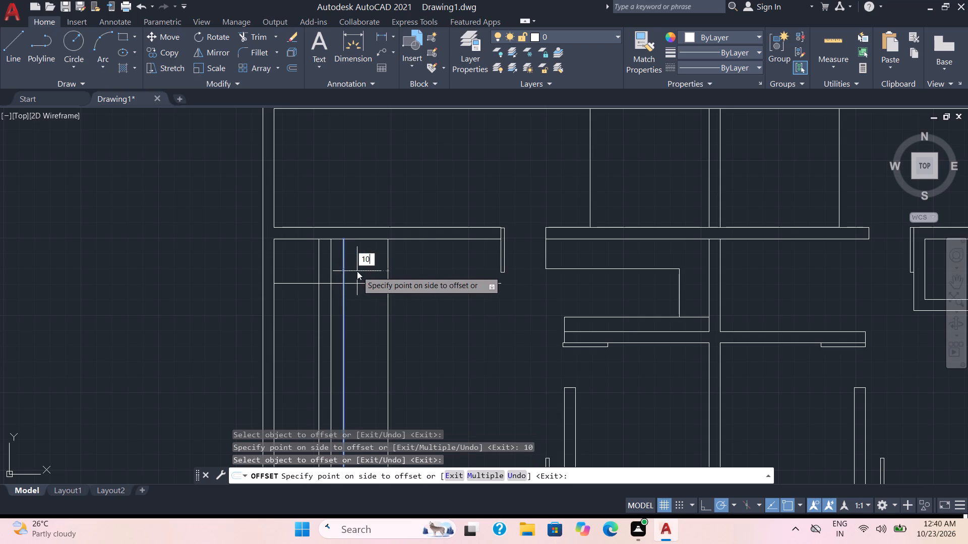
{"action": "key", "text": "Return"}
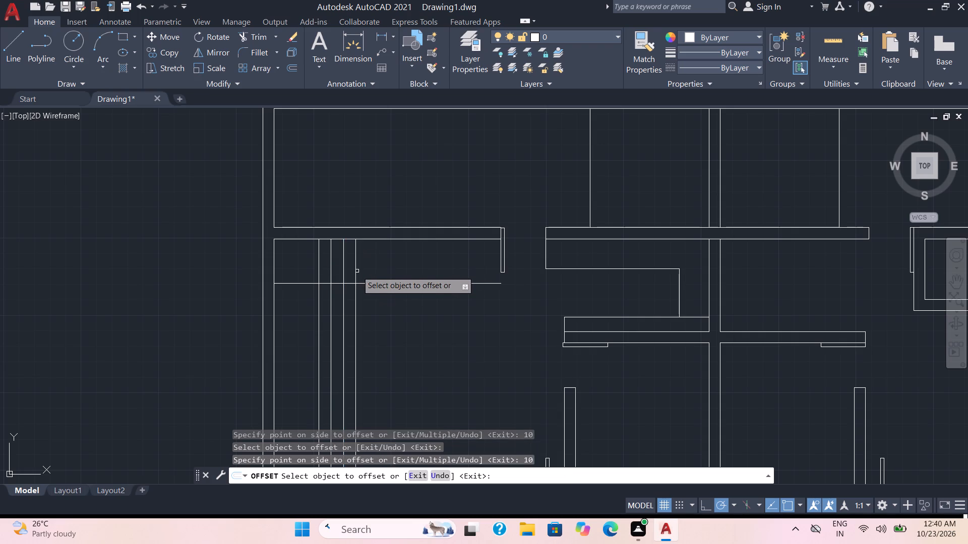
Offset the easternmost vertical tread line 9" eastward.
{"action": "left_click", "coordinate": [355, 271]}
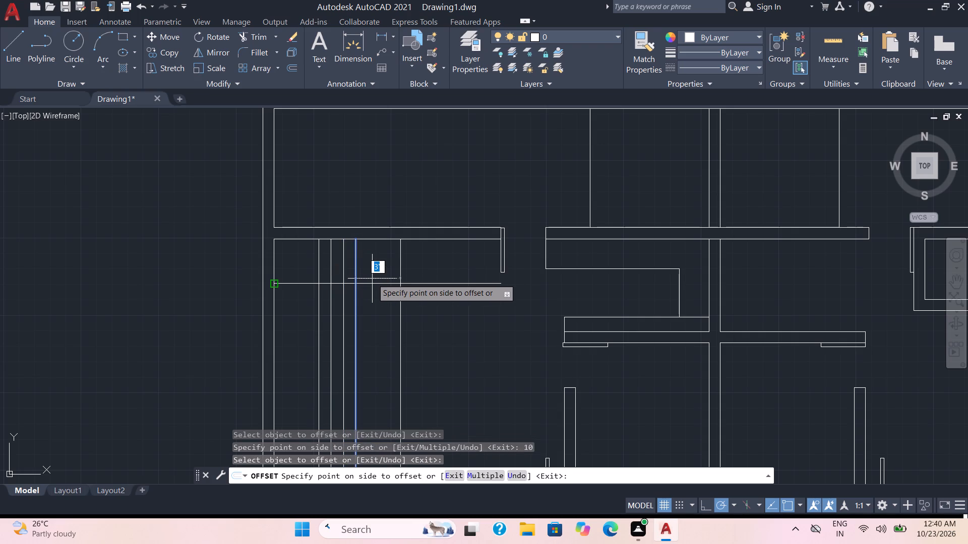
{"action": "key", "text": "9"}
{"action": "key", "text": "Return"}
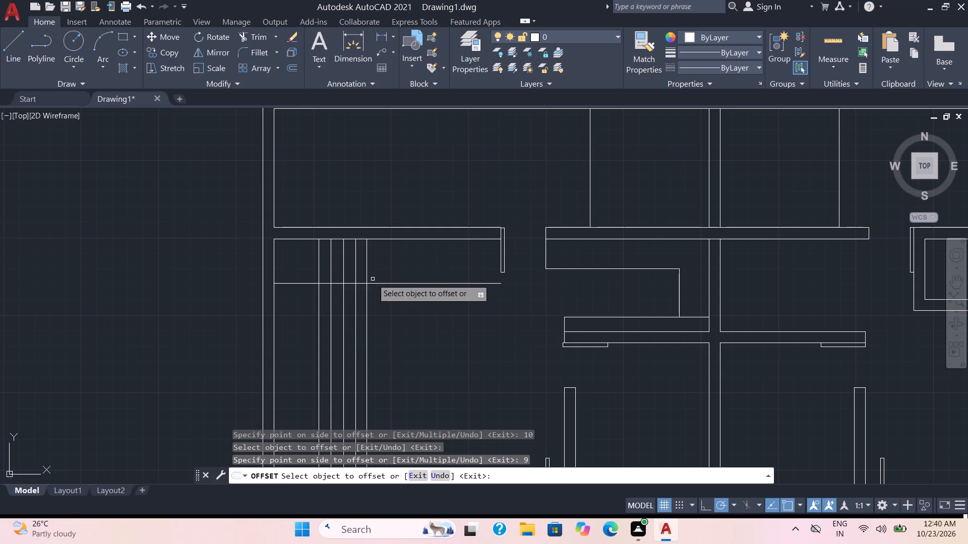
Offset the third 10" vertical tread line 6" eastward to end the upper stair flight.
{"action": "left_click", "coordinate": [356, 272]}
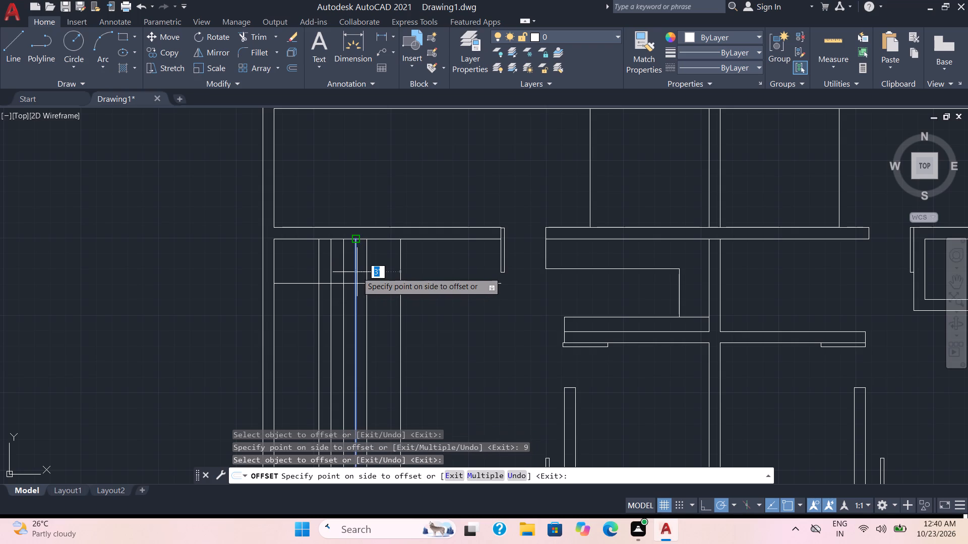
{"action": "key", "text": "6"}
{"action": "key", "text": "Return"}
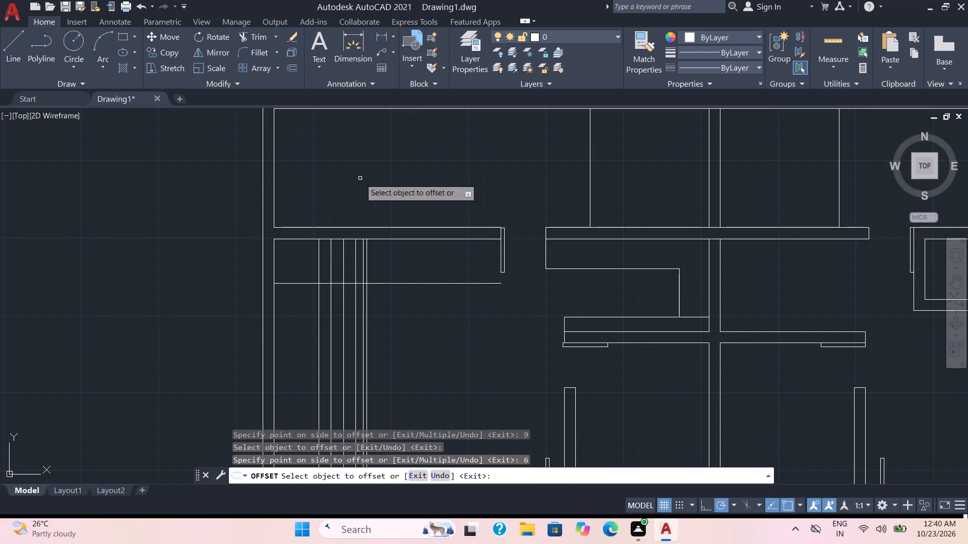
Trim the offset vertical tread lines south of the horizontal stair line and remove the extra easternmost line.
{"action": "left_click", "coordinate": [262, 37]}
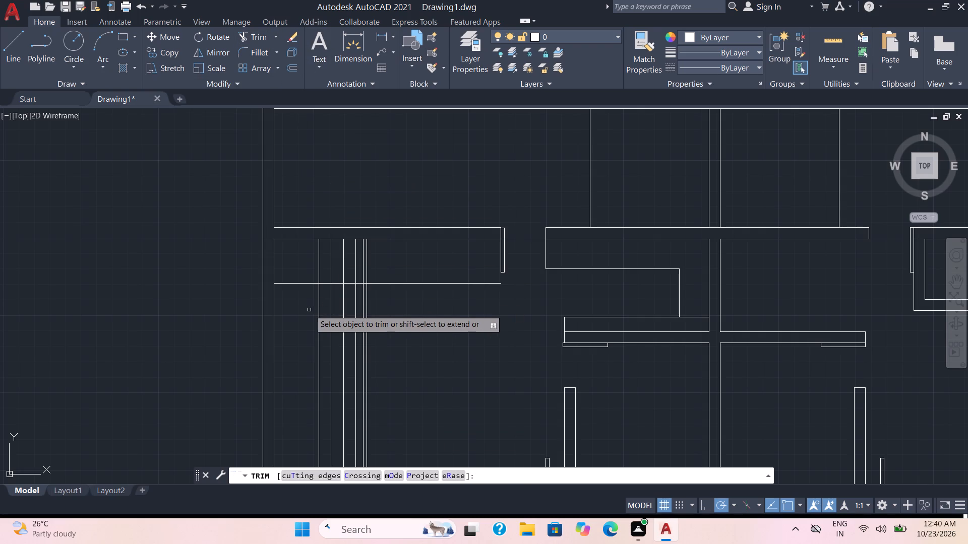
{"action": "left_click", "coordinate": [329, 308]}
{"action": "left_click", "coordinate": [384, 305]}
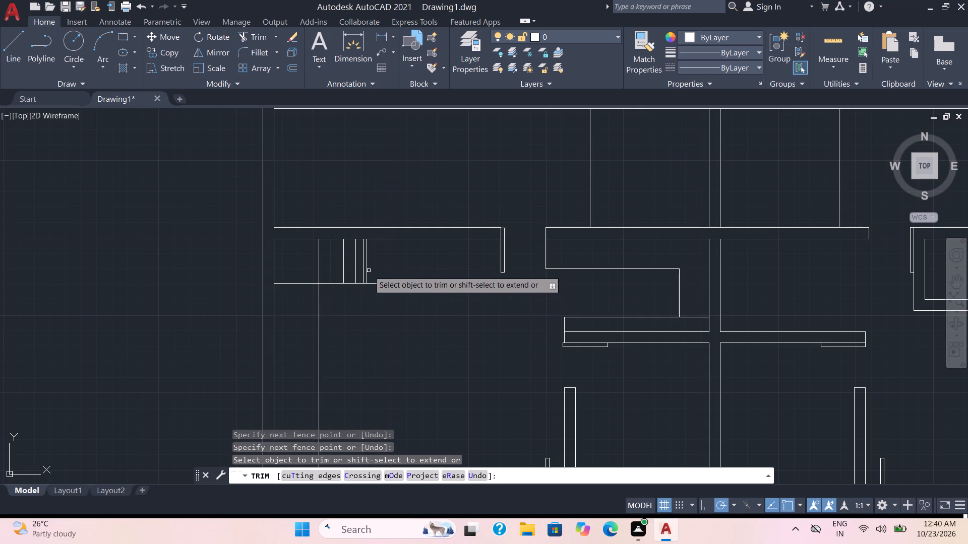
{"action": "left_click", "coordinate": [368, 270]}
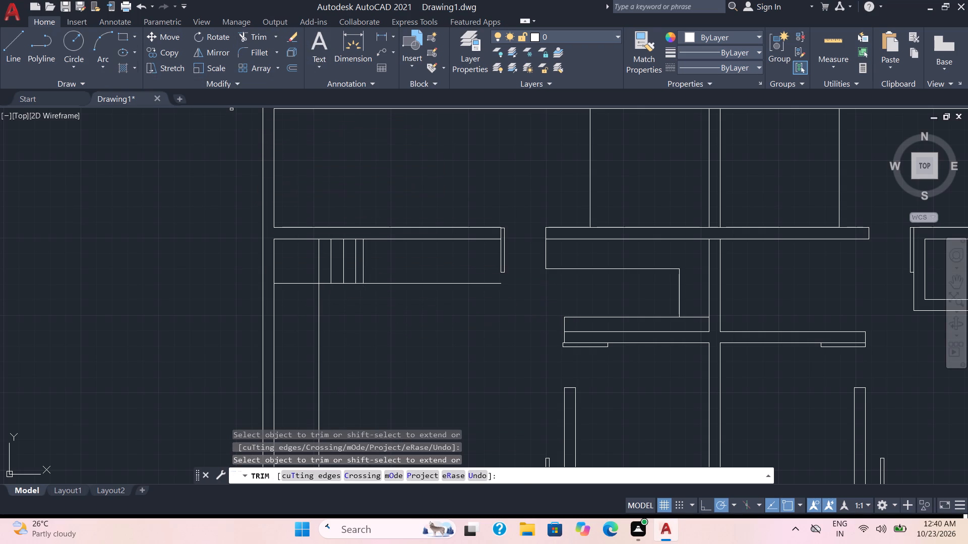
{"action": "key", "text": "Escape"}
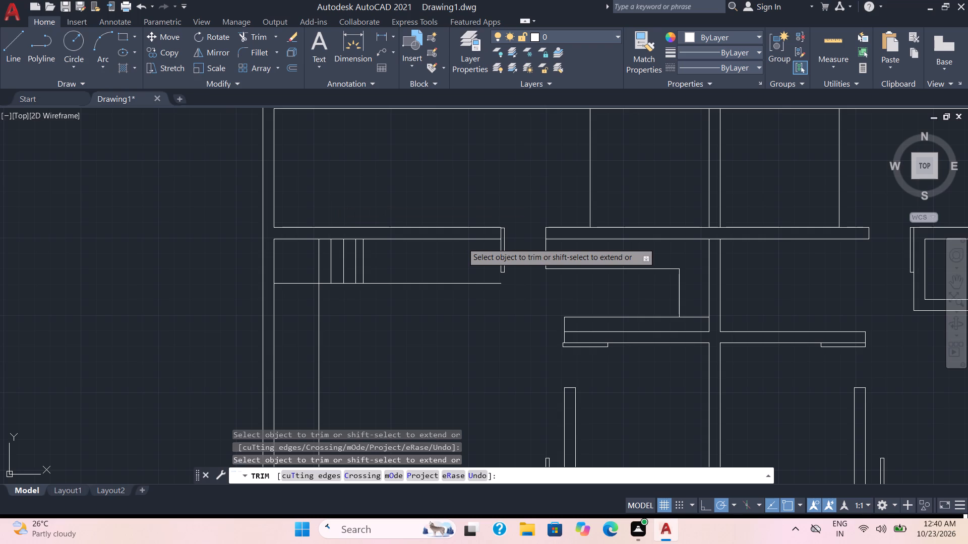
Offset the horizontal stair line repeatedly at 10" spacing to make five tread lines southward along the west wall.
{"action": "key", "text": "o"}
{"action": "key", "text": "Return"}
{"action": "type", "text": "10"}
{"action": "key", "text": "Return"}
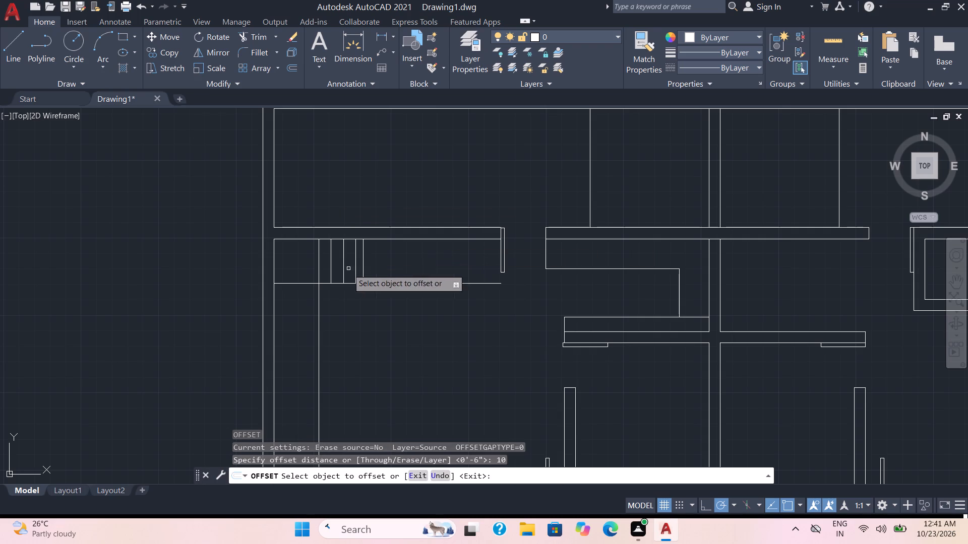
{"action": "left_click", "coordinate": [291, 283]}
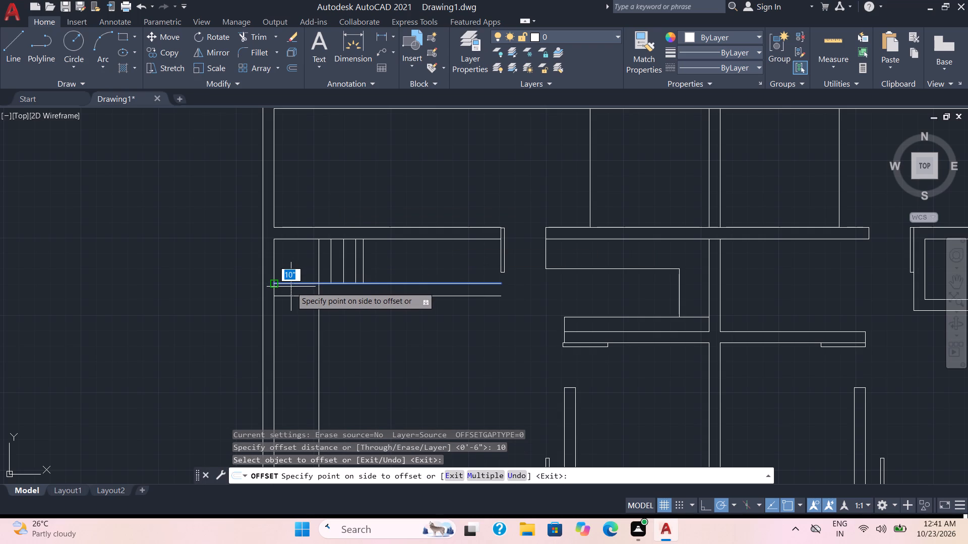
{"action": "key", "text": "m"}
{"action": "key", "text": "Return"}
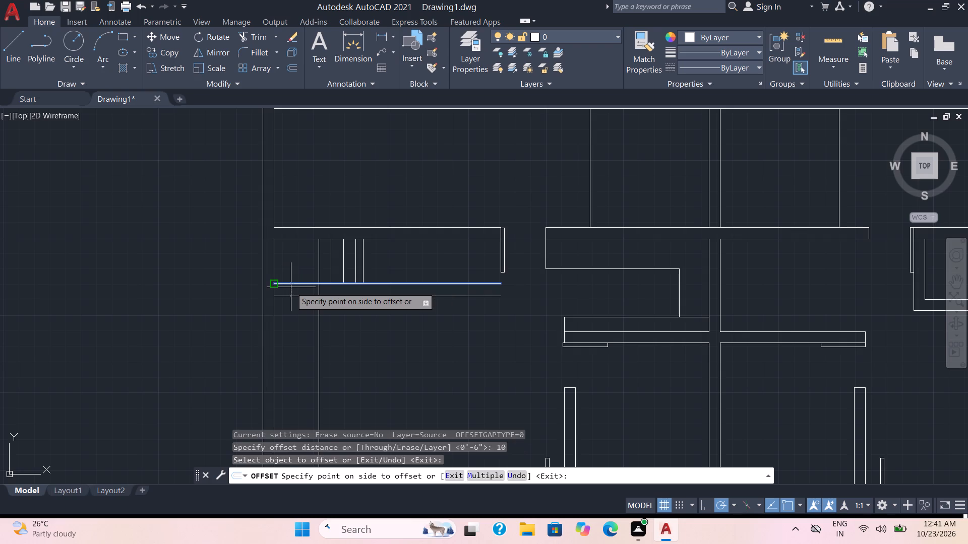
{"action": "left_click", "coordinate": [313, 313]}
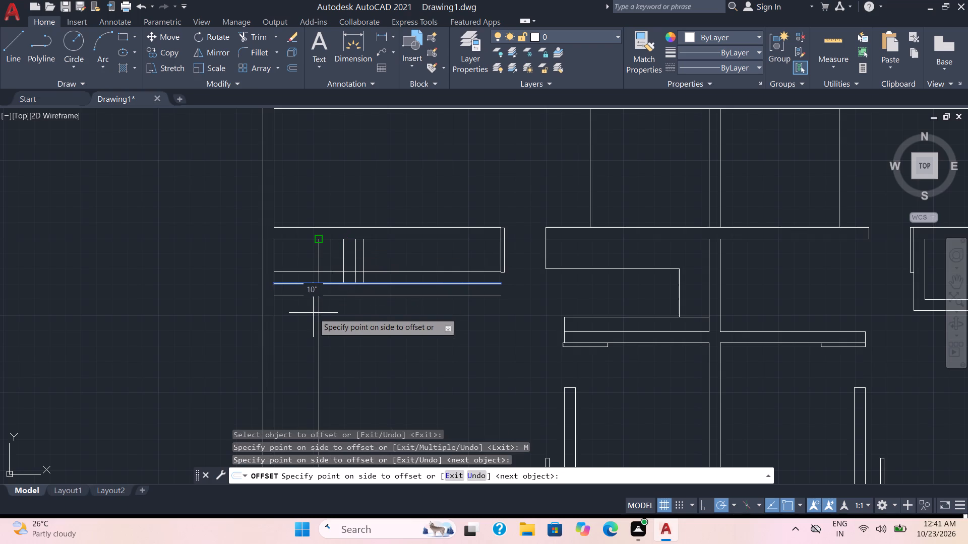
{"action": "left_click", "coordinate": [306, 324]}
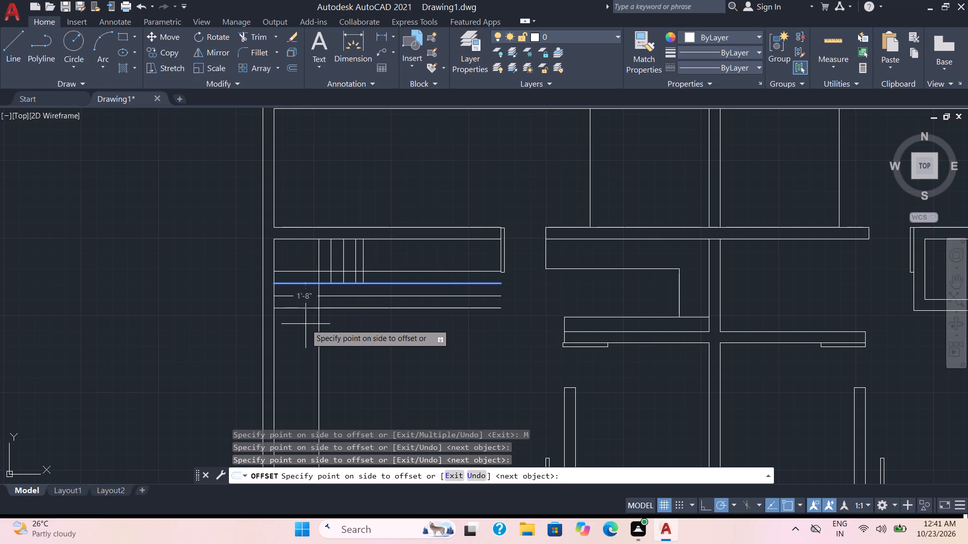
{"action": "left_click", "coordinate": [304, 344]}
{"action": "left_click", "coordinate": [302, 364]}
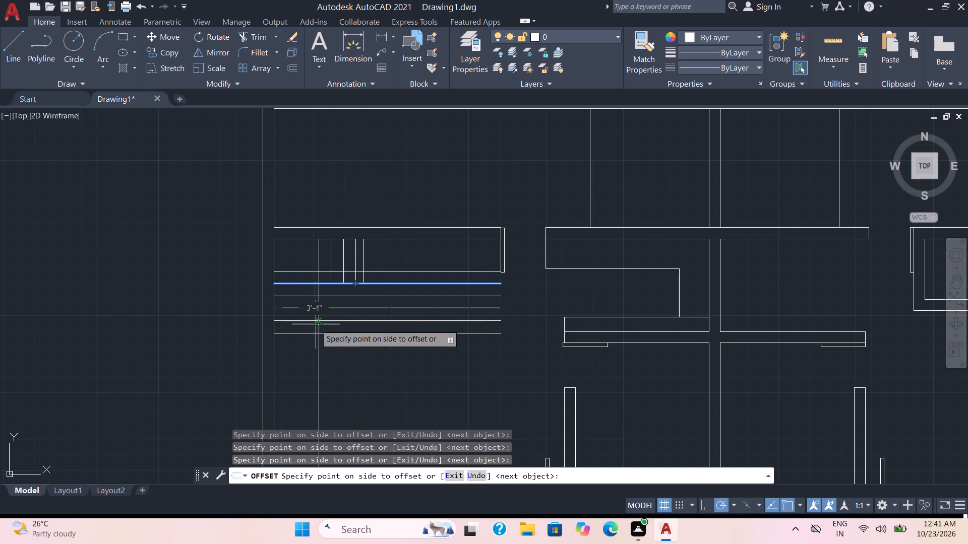
{"action": "left_click", "coordinate": [309, 349]}
{"action": "left_click", "coordinate": [305, 361]}
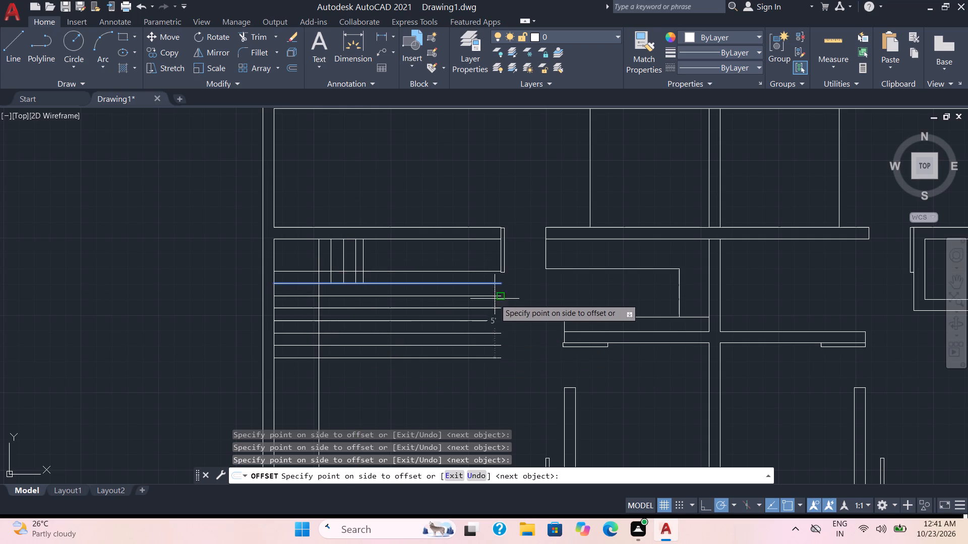
{"action": "key", "text": "Escape"}
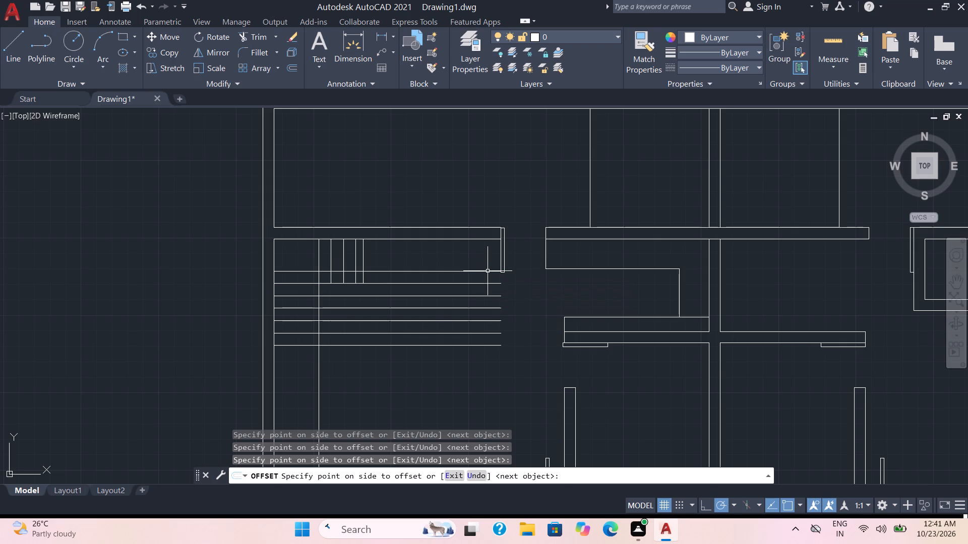
Erase the stray horizontal line crossing the upper stair flight, 10" north of the horizontal stair line.
{"action": "left_click", "coordinate": [463, 273]}
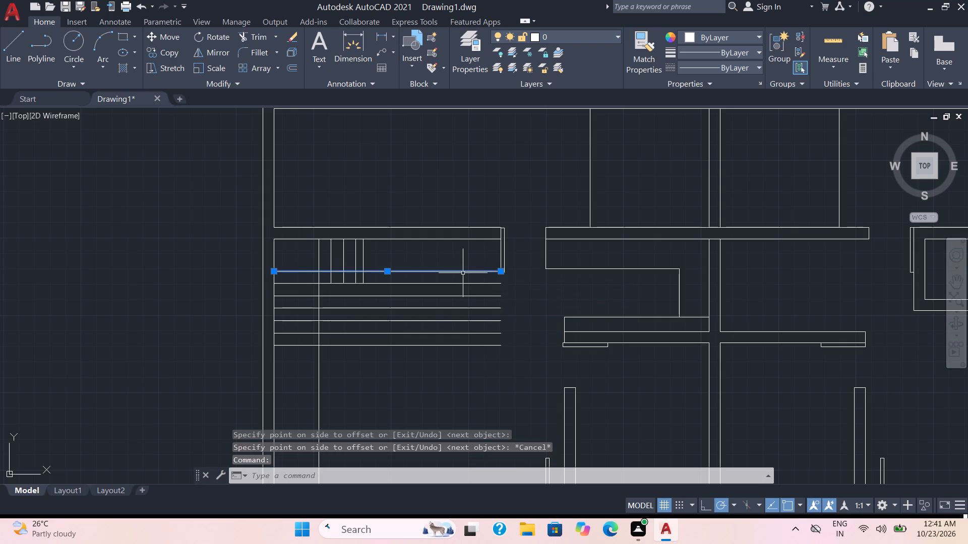
{"action": "key", "text": "Delete"}
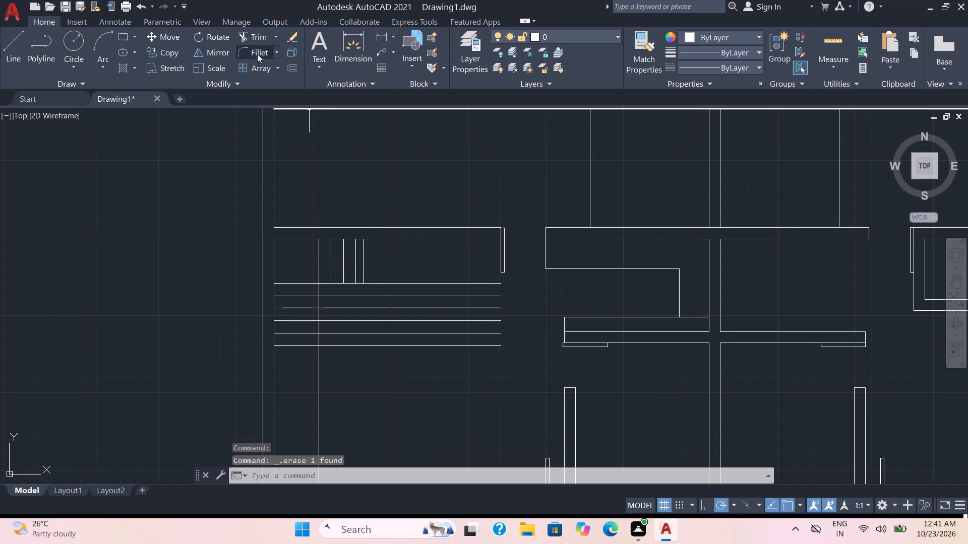
Trim the horizontal tread lines east of the 3' wide lower flight and its vertical edge south of the last tread.
{"action": "left_click", "coordinate": [257, 35]}
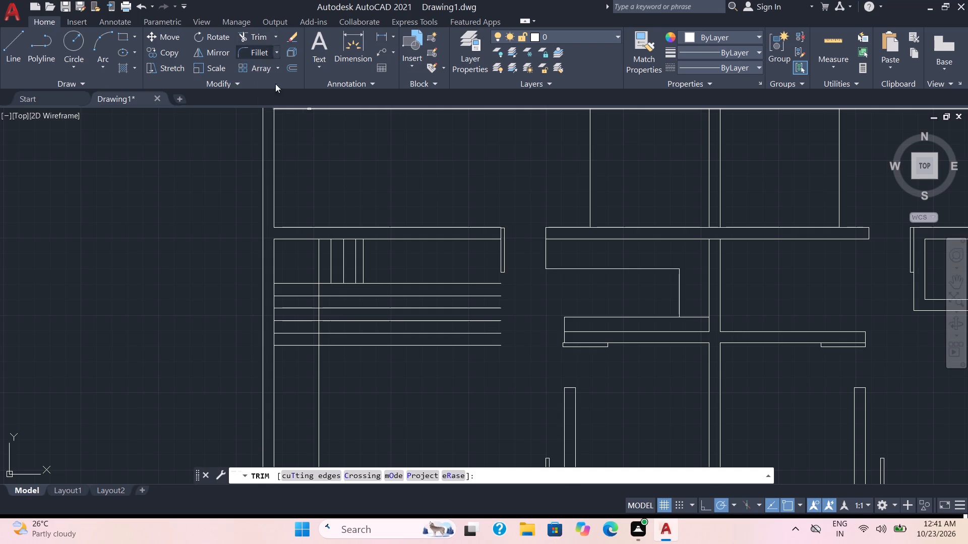
{"action": "left_click", "coordinate": [289, 422]}
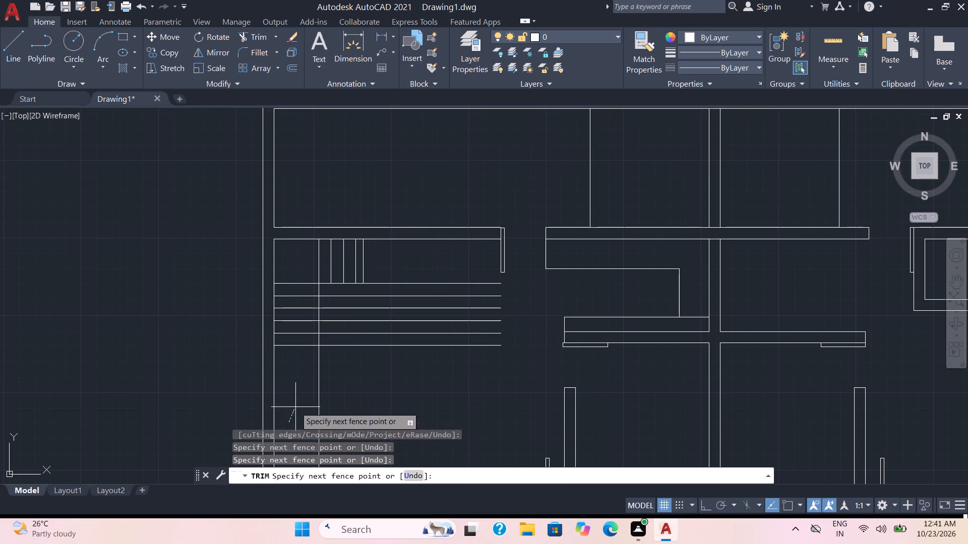
{"action": "left_click", "coordinate": [392, 274]}
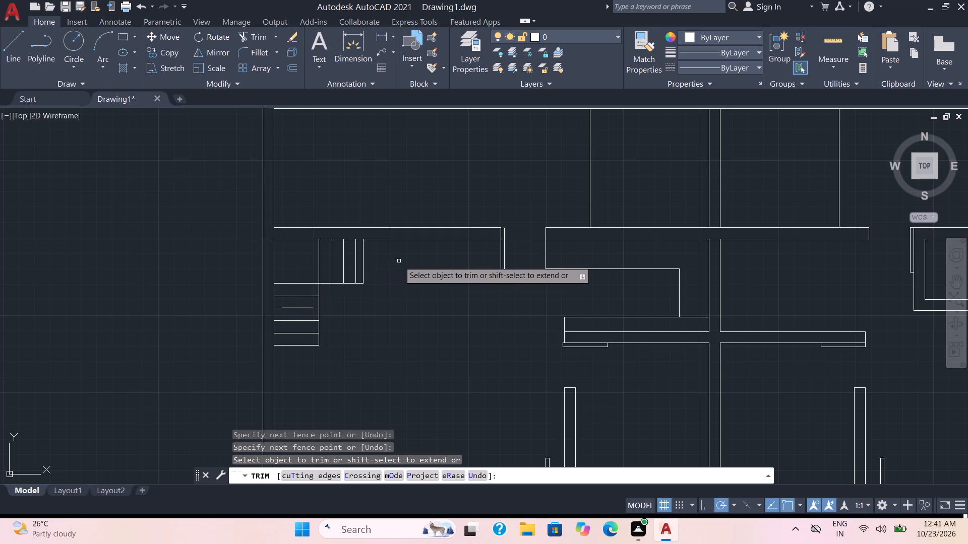
Draw a line south from the upper flight's southeast corner, continuing about 9'-1" east to just below the door leaf.
{"action": "left_click", "coordinate": [9, 45]}
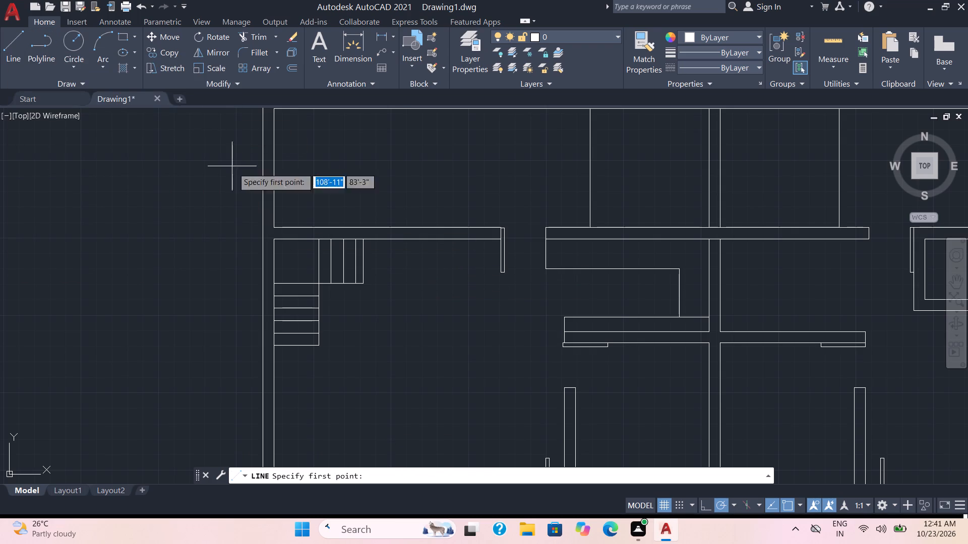
{"action": "left_click", "coordinate": [365, 283]}
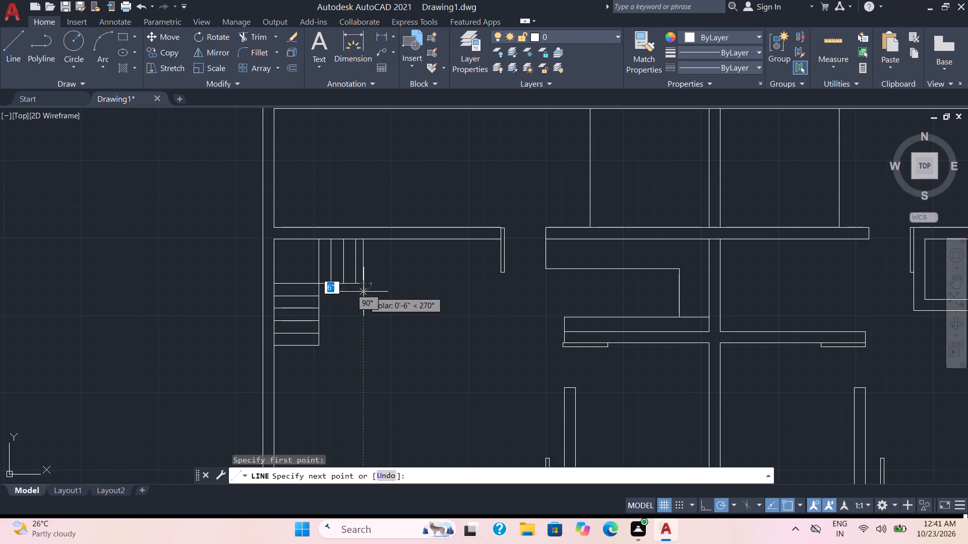
{"action": "left_click", "coordinate": [358, 332]}
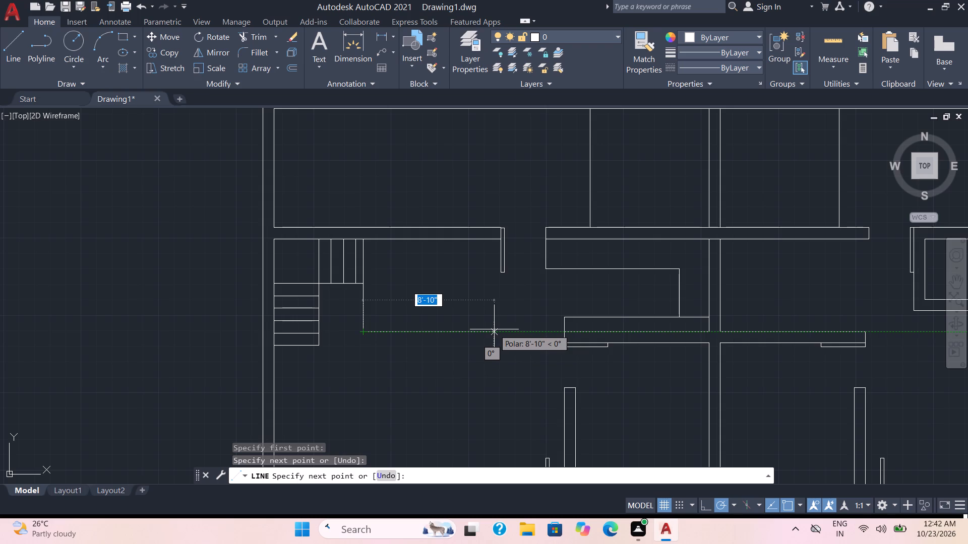
{"action": "scroll", "coordinate": [494, 329], "scroll_direction": "up", "scroll_amount": 1}
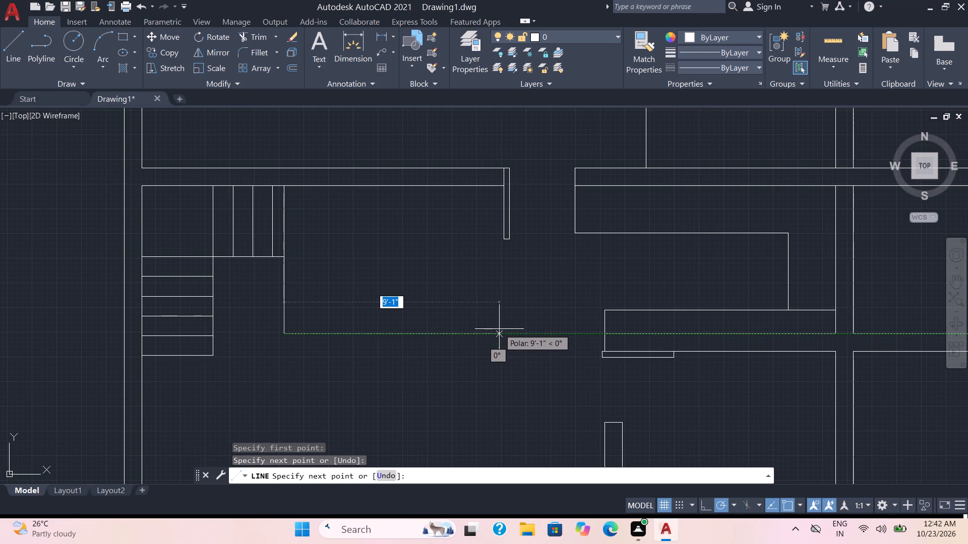
{"action": "left_click", "coordinate": [499, 329]}
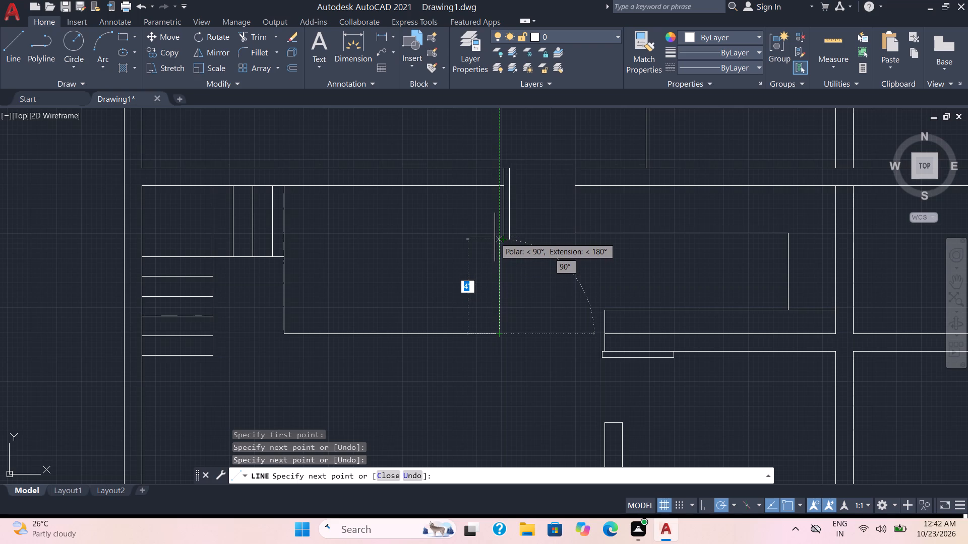
{"action": "key", "text": "Escape"}
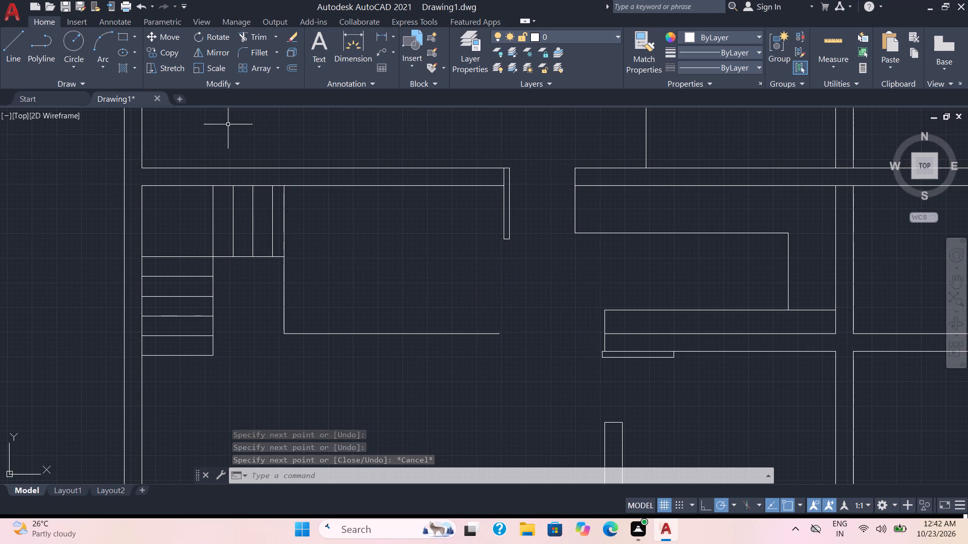
Offset the horizontal line southeast of the staircase 9" southward to form a wall.
{"action": "key", "text": "o"}
{"action": "key", "text": "Return"}
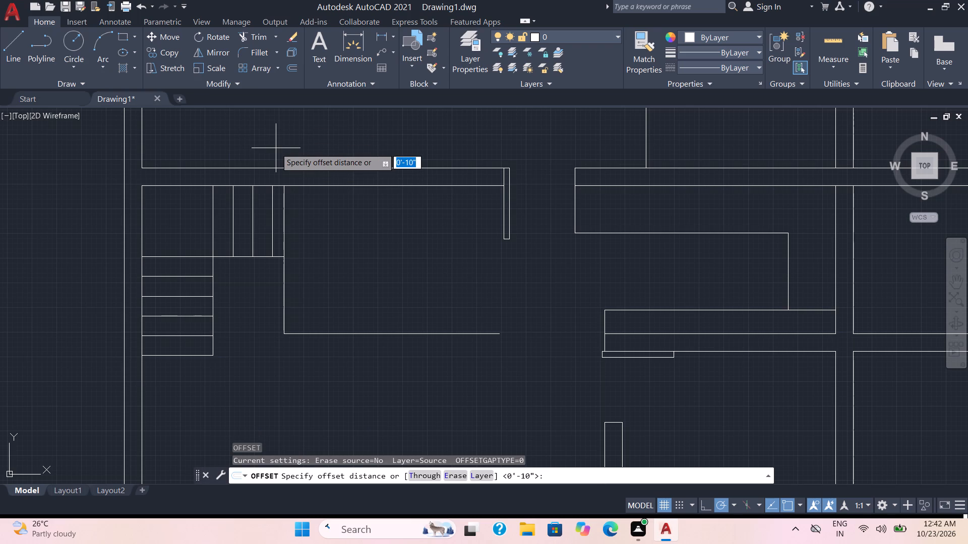
{"action": "key", "text": "9"}
{"action": "key", "text": "Return"}
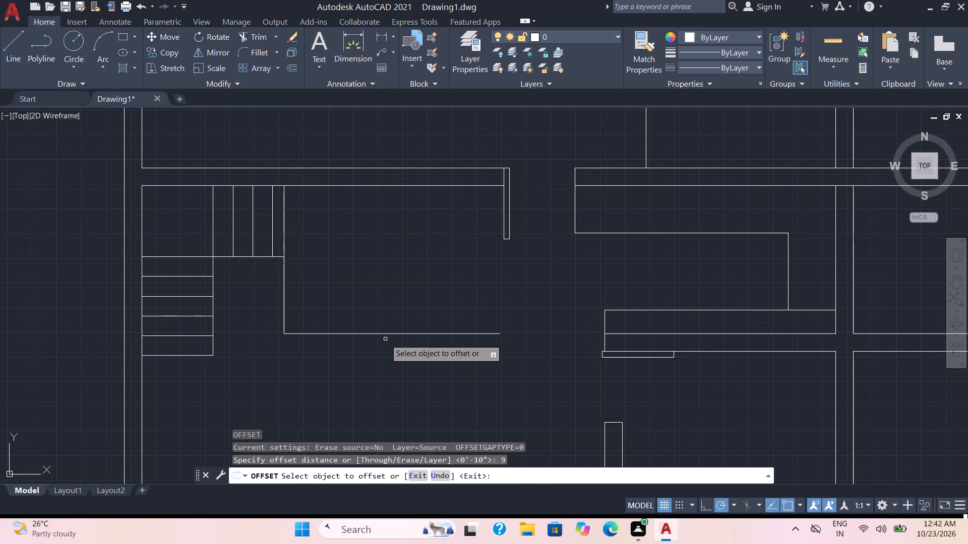
{"action": "left_click", "coordinate": [387, 334]}
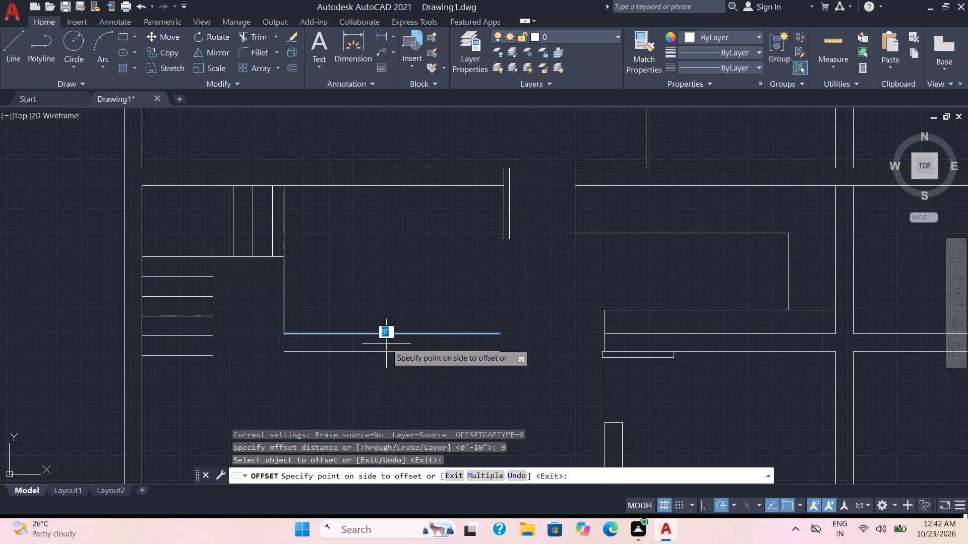
{"action": "left_click", "coordinate": [386, 344]}
{"action": "key", "text": "Escape"}
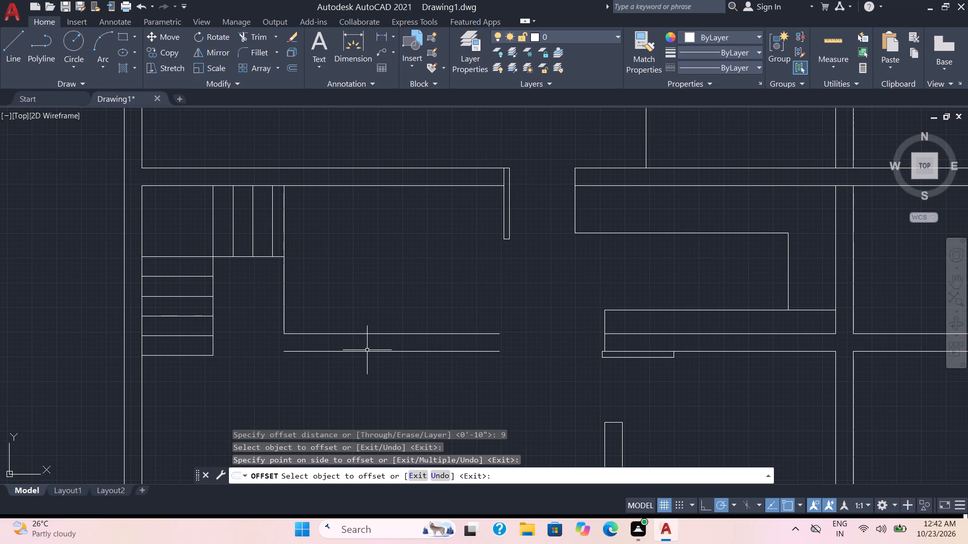
Extend both faces of the new horizontal wall west to the east edge of the lower stair flight.
{"action": "type", "text": "TR"}
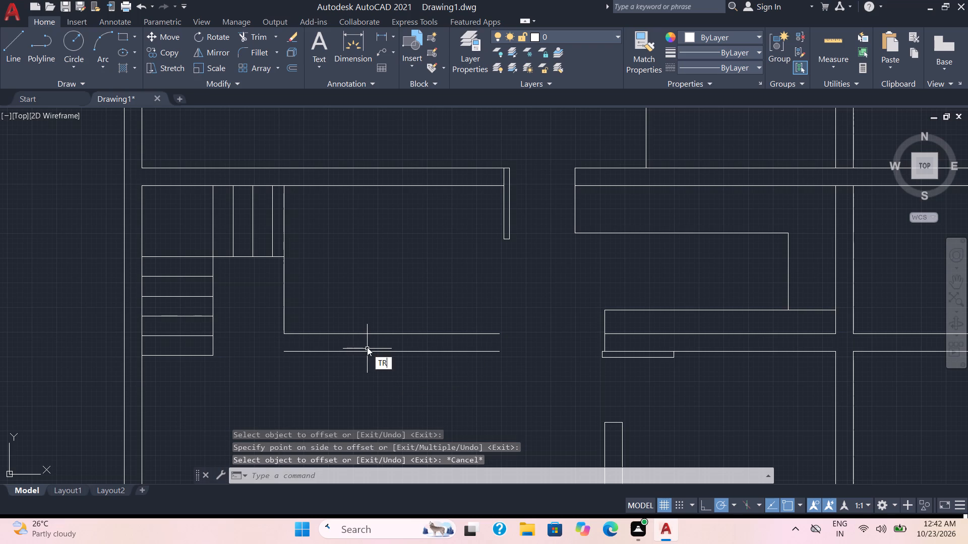
{"action": "key", "text": "Return"}
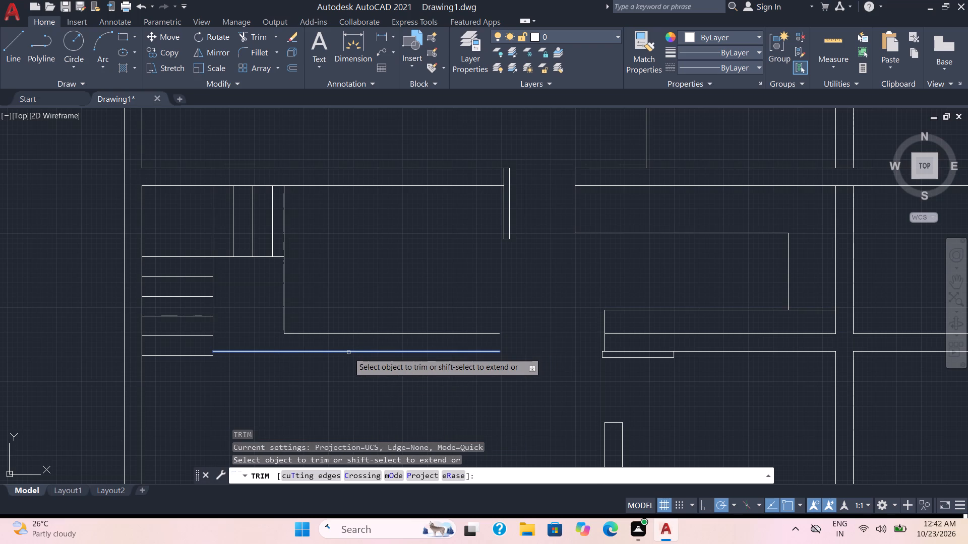
{"action": "left_click", "coordinate": [348, 353], "text": "shift"}
{"action": "left_click", "coordinate": [333, 334], "text": "shift"}
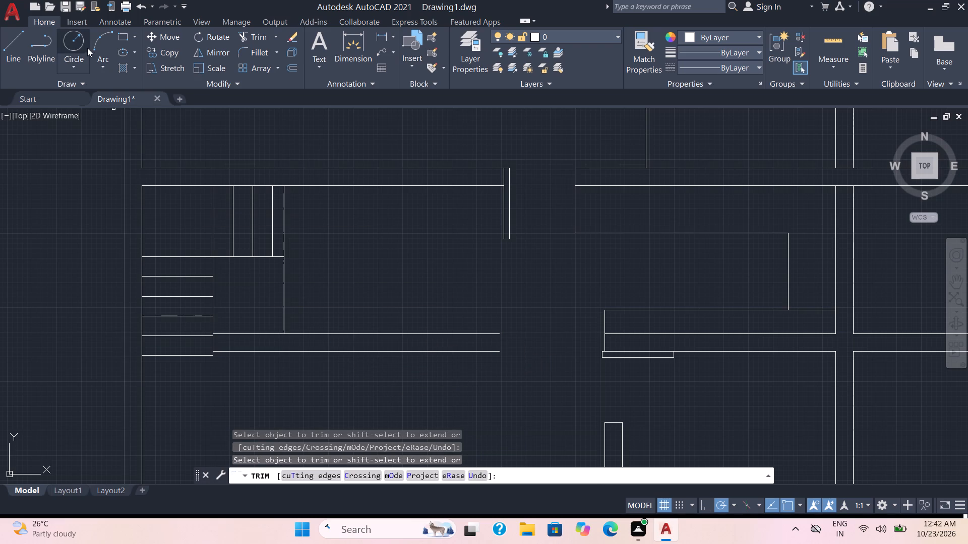
Draw a vertical line about 2'-1" long across the new wall just west of the stair enclosure line, and trim the wall west of it and the line's overhangs.
{"action": "left_click", "coordinate": [13, 45]}
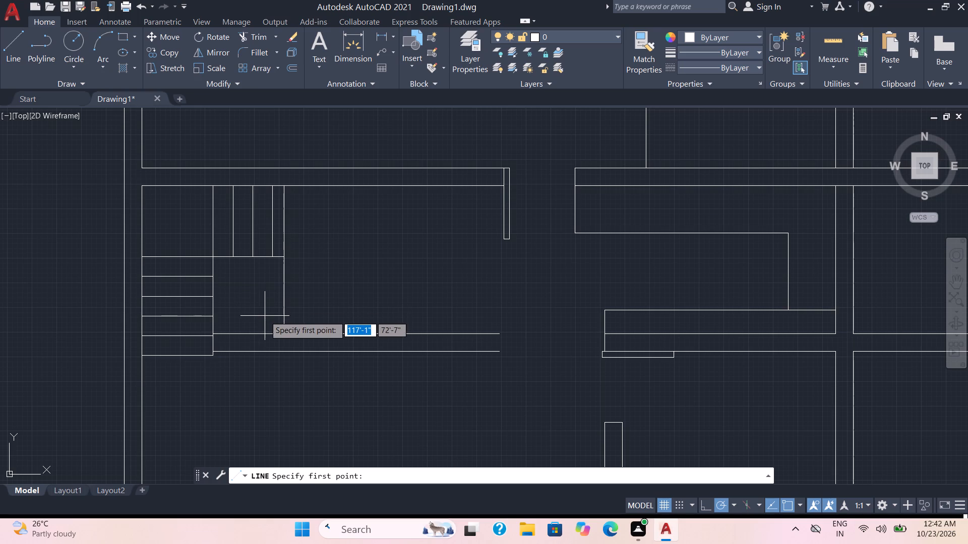
{"action": "left_click", "coordinate": [265, 316]}
{"action": "left_click", "coordinate": [263, 366]}
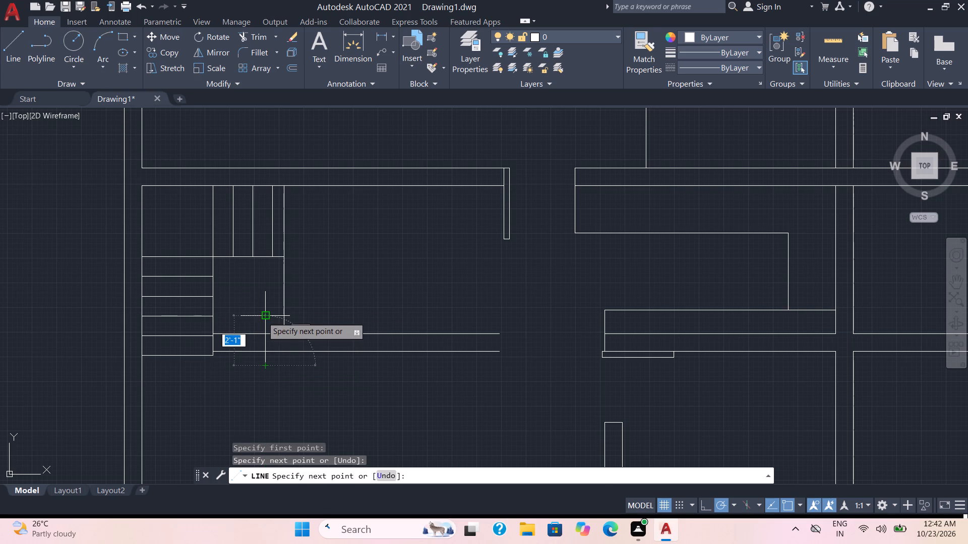
{"action": "key", "text": "Escape"}
{"action": "left_click", "coordinate": [255, 35]}
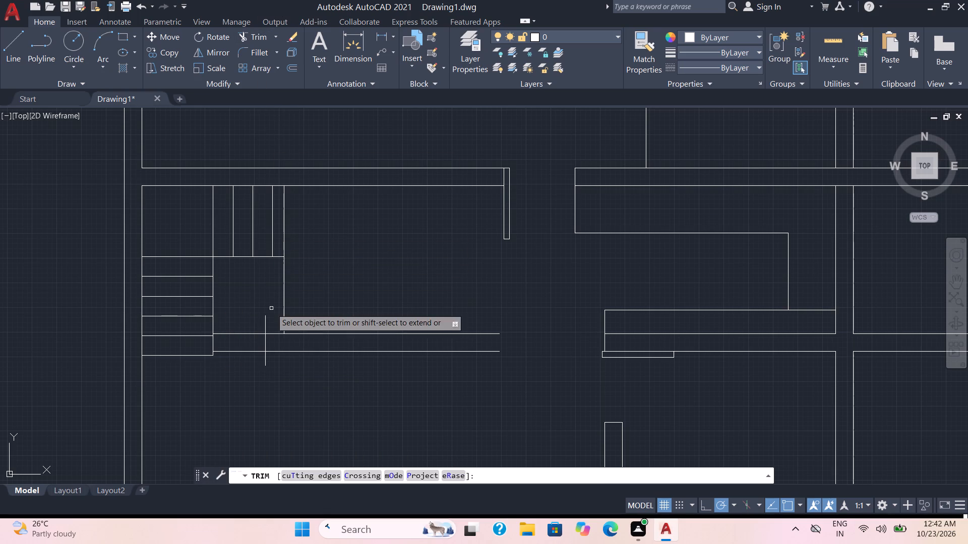
{"action": "left_click_drag", "start_coordinate": [271, 319], "coordinate": [257, 362]}
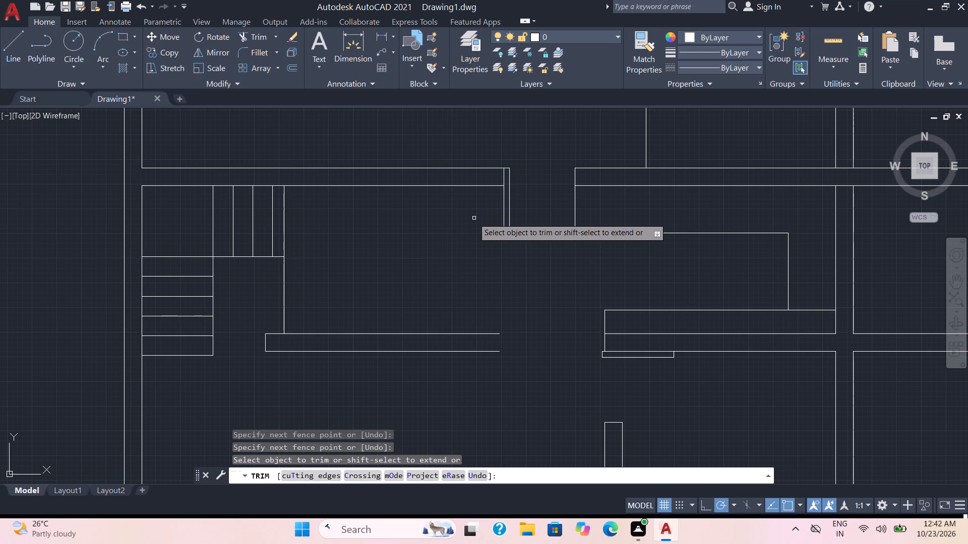
{"action": "key", "text": "Escape"}
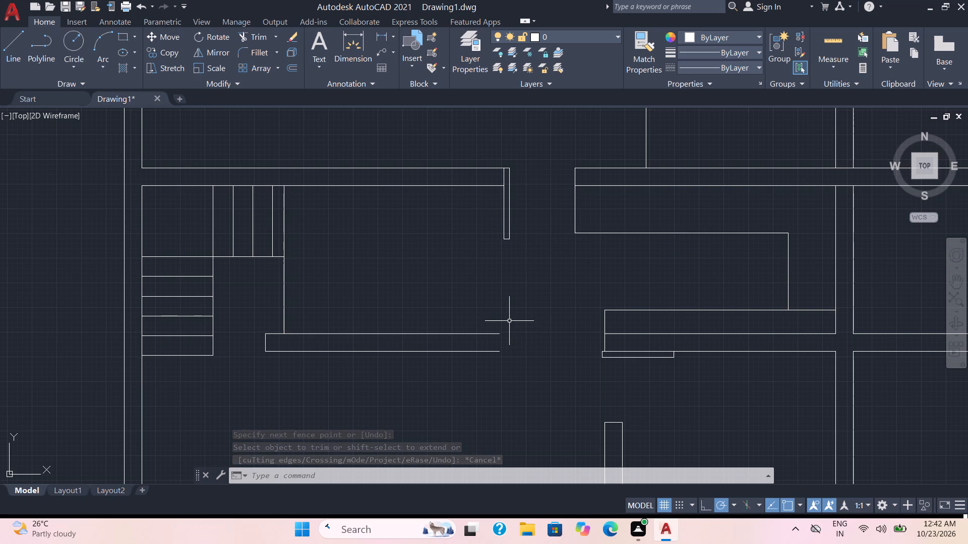
Extend both faces of the new horizontal wall east to the west end of the central wall.
{"action": "type", "text": "TR"}
{"action": "key", "text": "Return"}
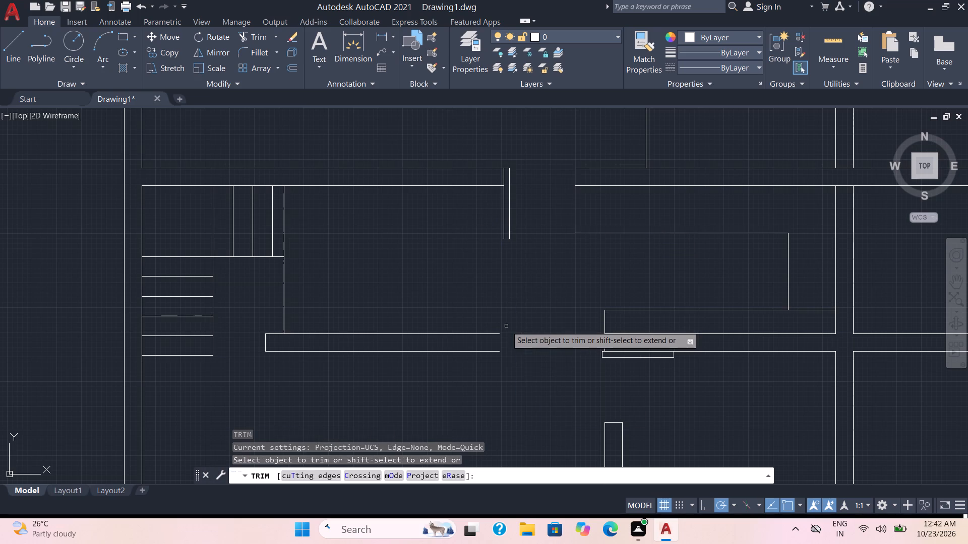
{"action": "left_click", "coordinate": [494, 334], "text": "shift"}
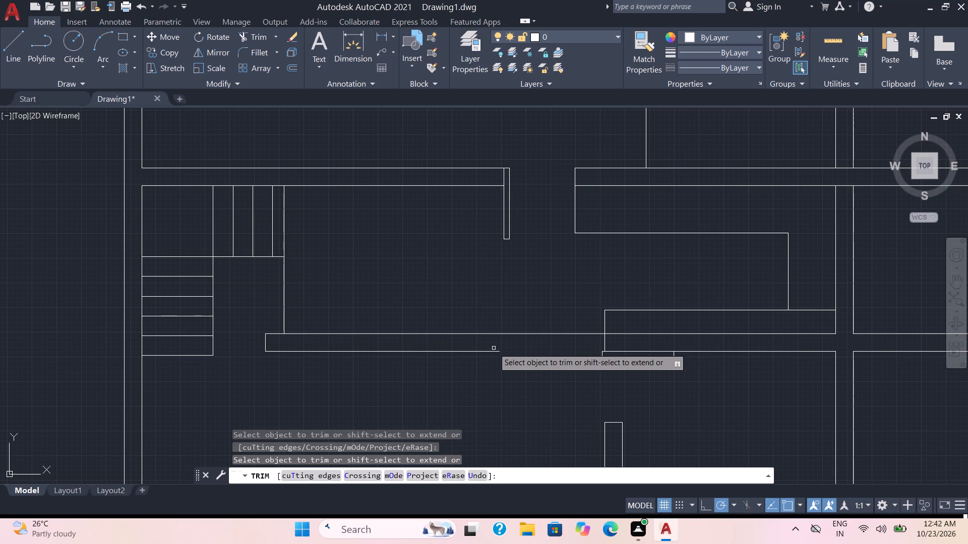
{"action": "left_click", "coordinate": [494, 351], "text": "shift"}
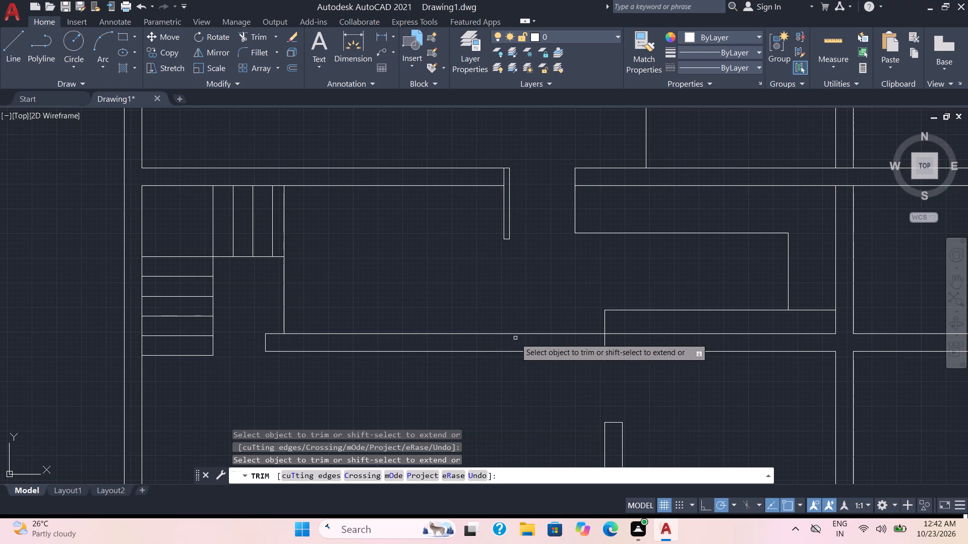
{"action": "key", "text": "Escape"}
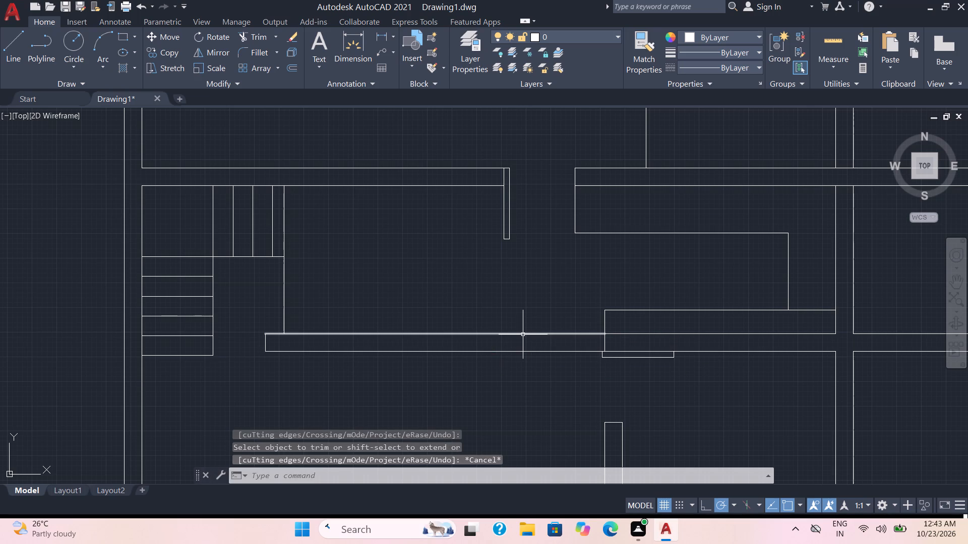
Draw a vertical line from the upper wall's southeast corner at the door leaf down to the new wall's south face.
{"action": "key", "text": "l"}
{"action": "key", "text": "Return"}
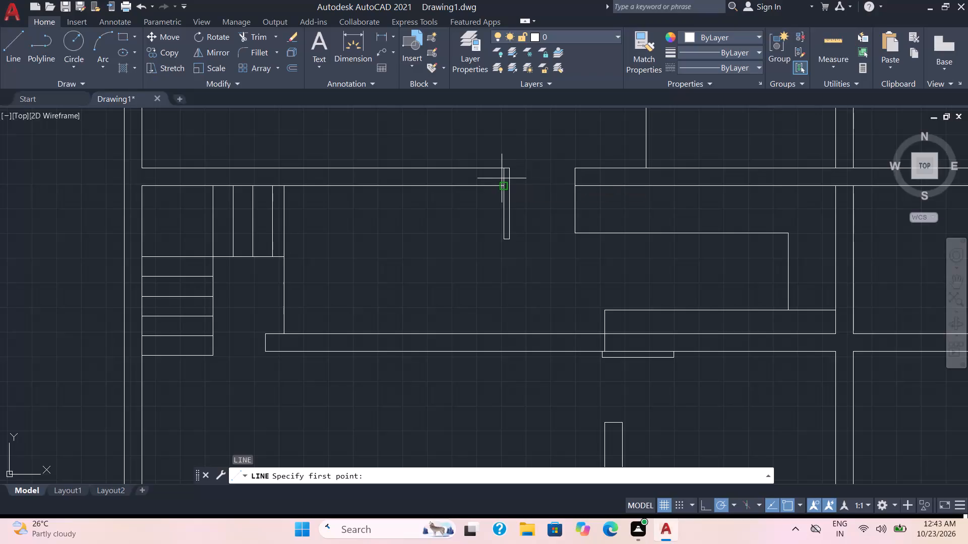
{"action": "scroll", "coordinate": [502, 178], "scroll_direction": "up", "scroll_amount": 1}
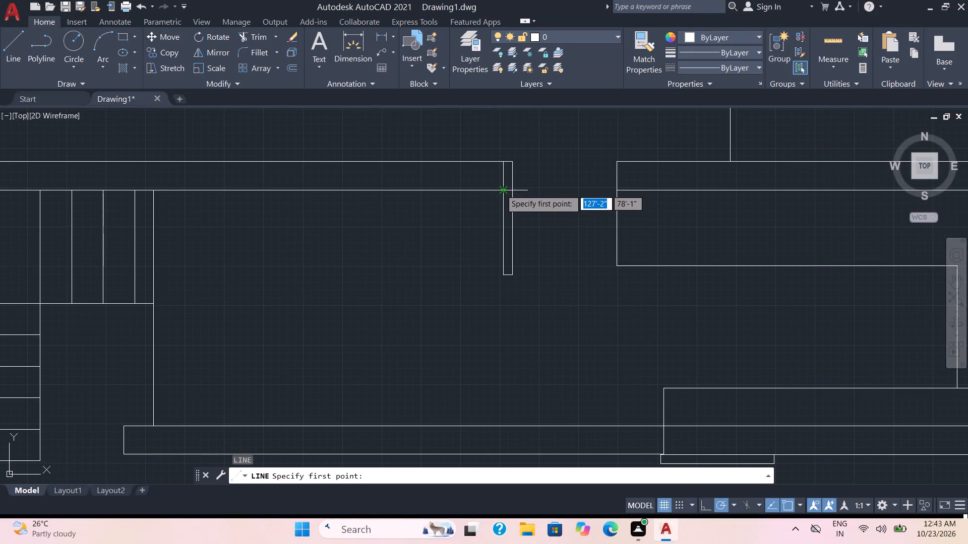
{"action": "left_click", "coordinate": [501, 190]}
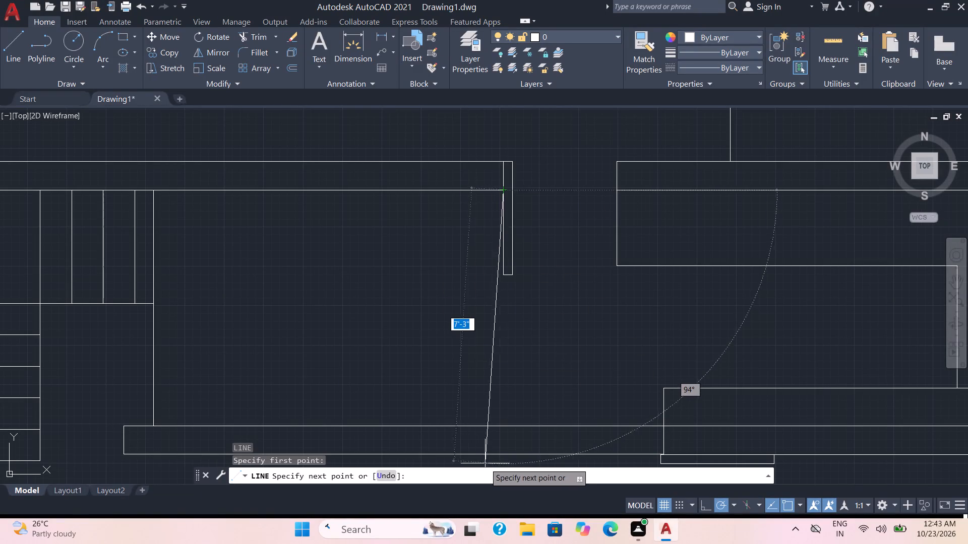
{"action": "left_click", "coordinate": [506, 457]}
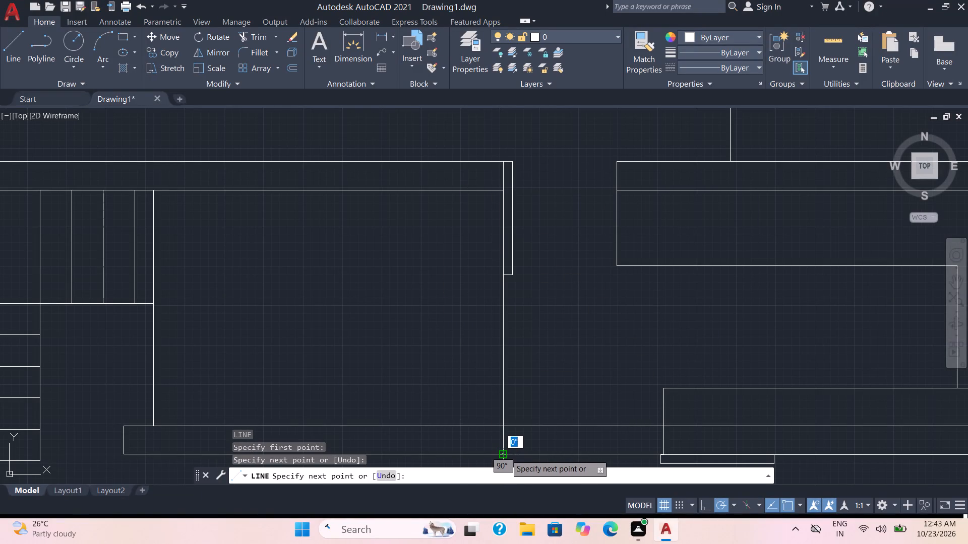
{"action": "key", "text": "Escape"}
Offset the new vertical line 9" westward to form the east wall of the stair-side room.
{"action": "key", "text": "o"}
{"action": "key", "text": "Return"}
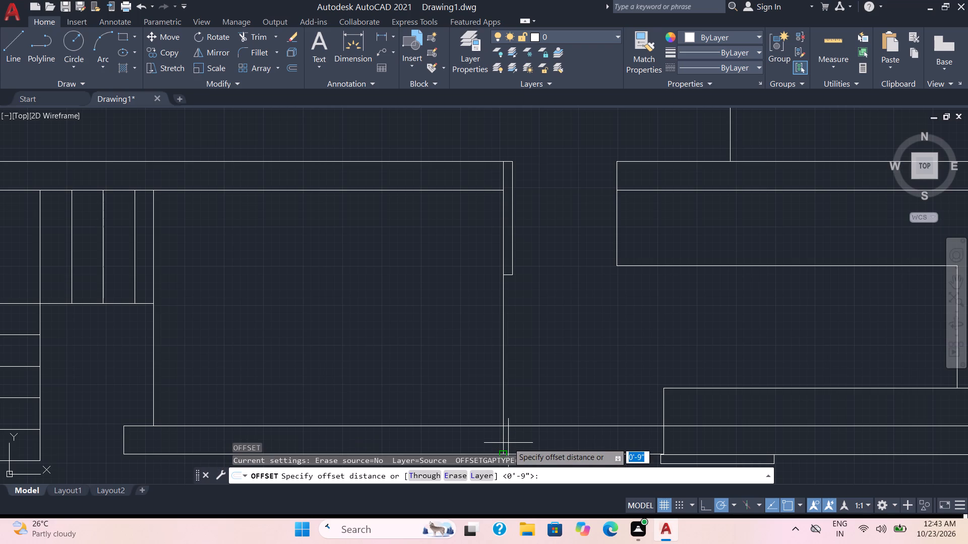
{"action": "key", "text": "9"}
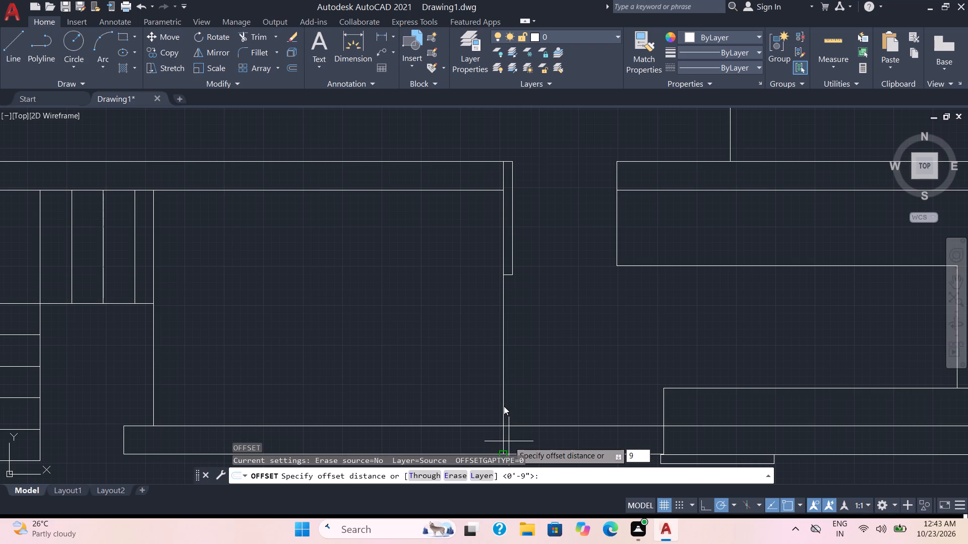
{"action": "key", "text": "Return"}
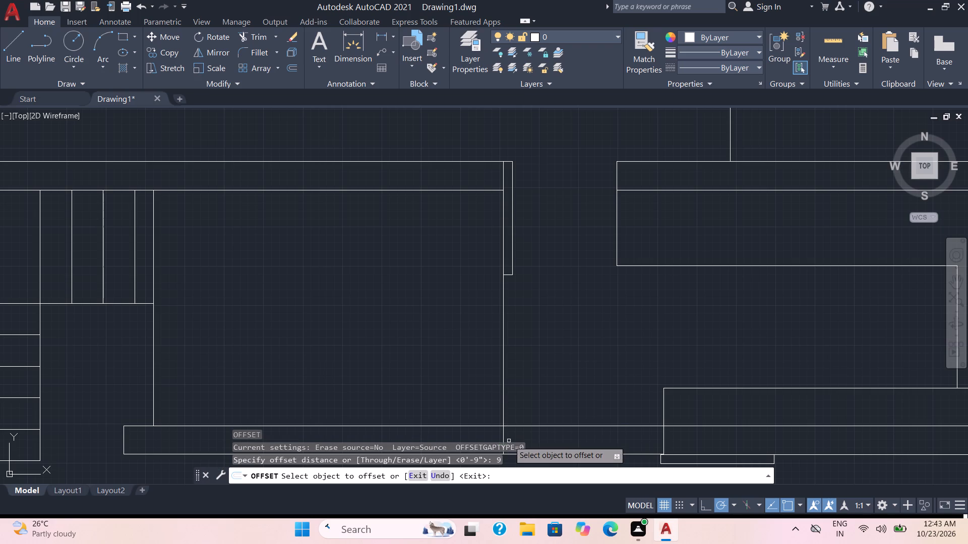
{"action": "left_click", "coordinate": [503, 408]}
{"action": "left_click", "coordinate": [488, 404]}
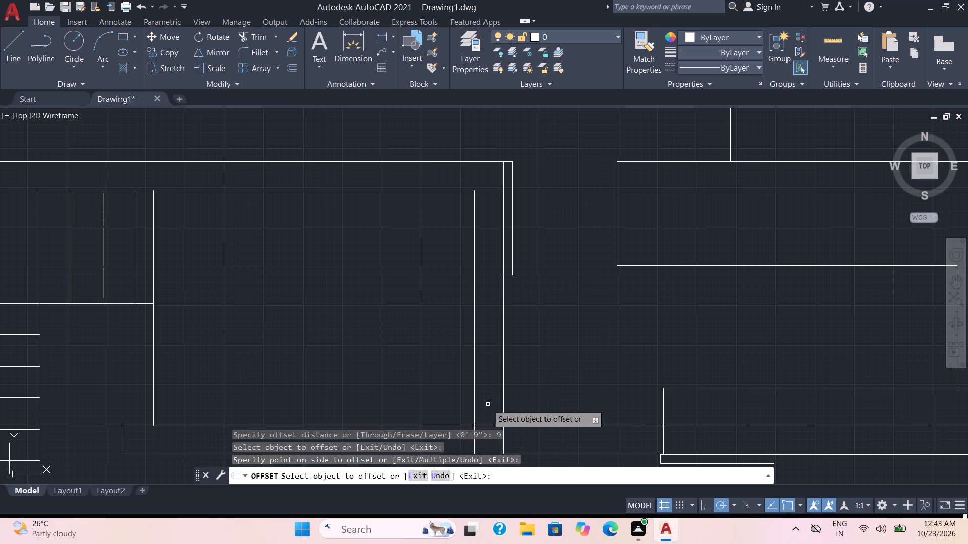
{"action": "scroll", "coordinate": [489, 401], "scroll_direction": "down", "scroll_amount": 2}
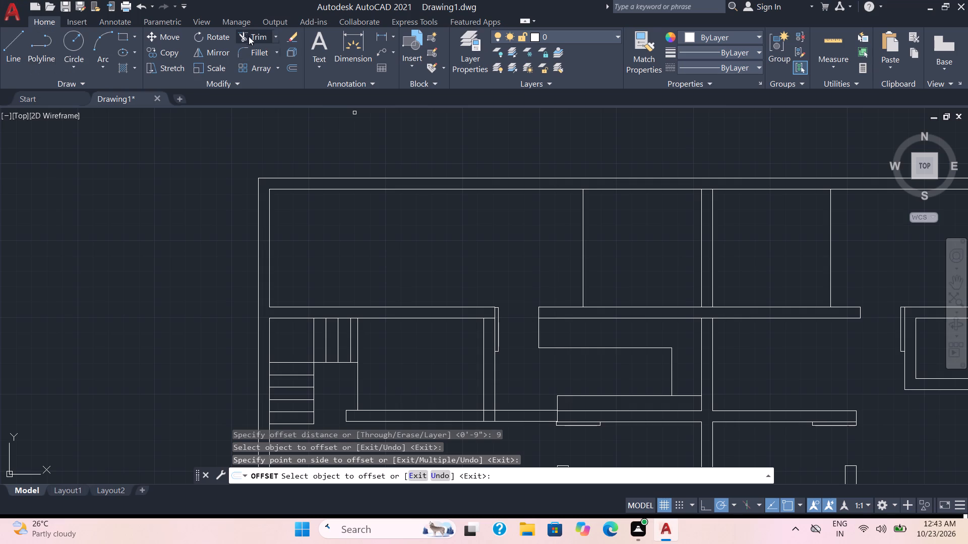
Trim the horizontal wall lines east of the new vertical wall and the overlapping lines inside their corner.
{"action": "left_click", "coordinate": [250, 34]}
{"action": "left_click", "coordinate": [522, 397]}
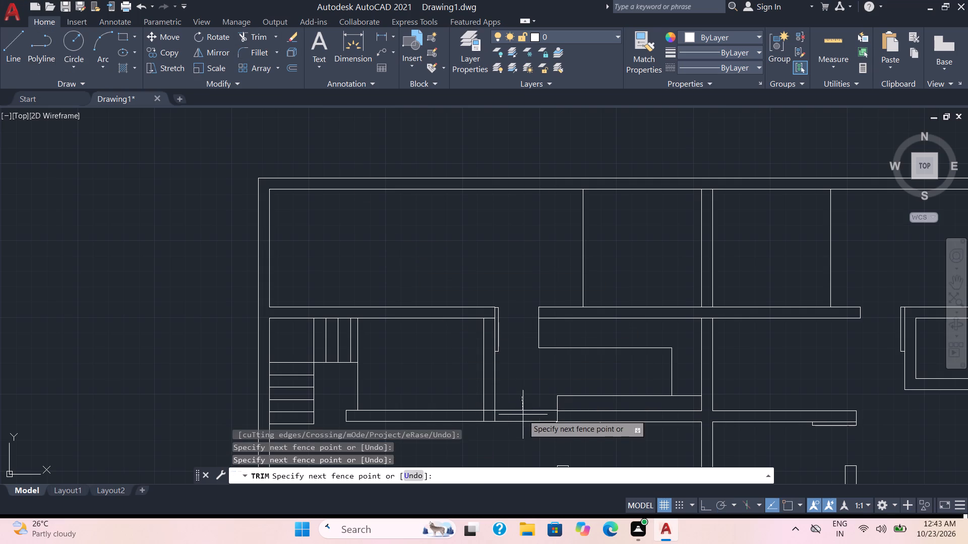
{"action": "left_click", "coordinate": [495, 430]}
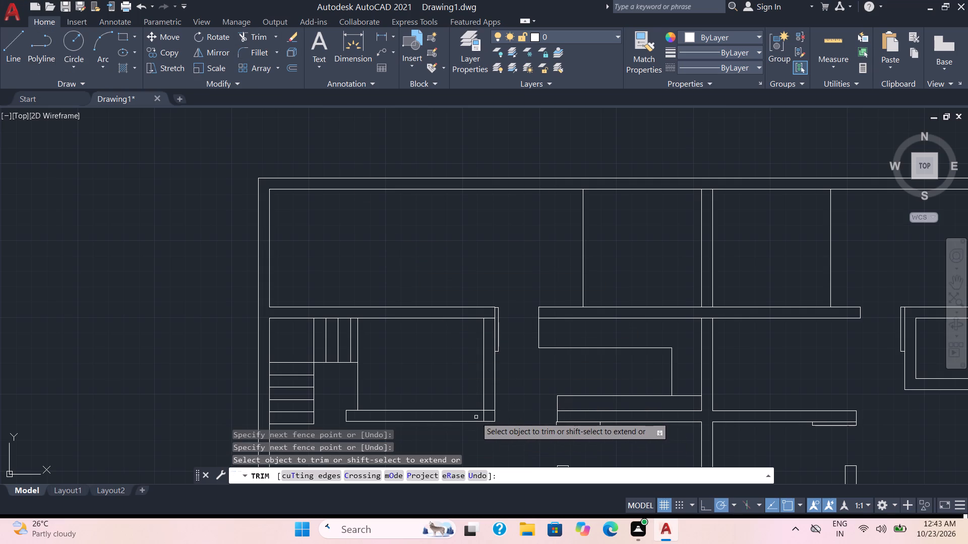
{"action": "left_click_drag", "start_coordinate": [479, 417], "coordinate": [491, 404]}
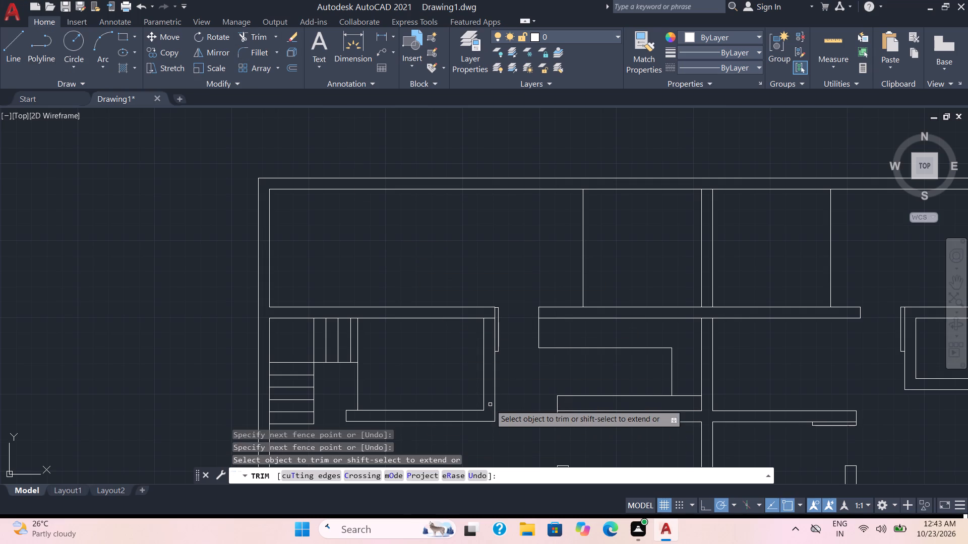
Extend the outer front wall lines on both sides across the openings to the central pier at the south end of the party wall.
{"action": "scroll", "coordinate": [519, 401], "scroll_direction": "down", "scroll_amount": 2}
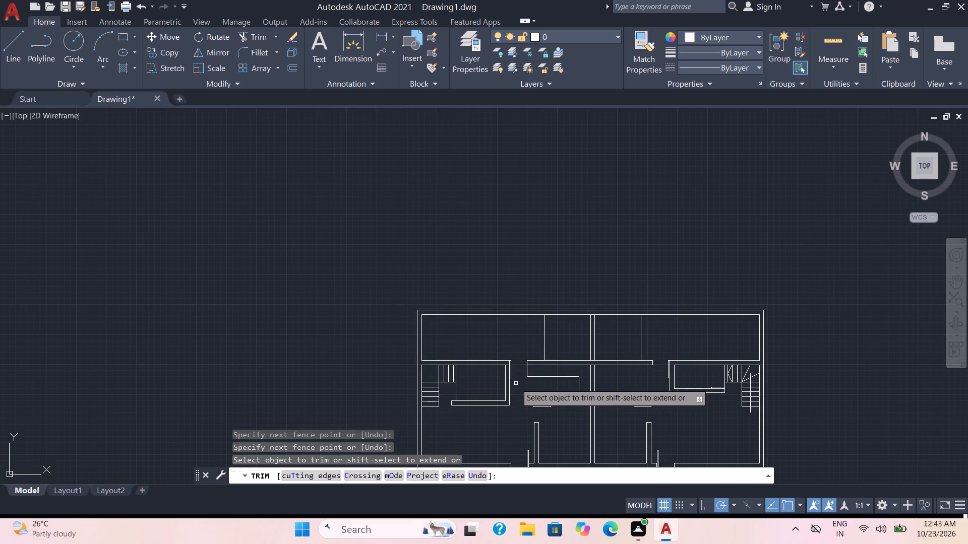
{"action": "scroll", "coordinate": [478, 427], "scroll_direction": "down", "scroll_amount": 2}
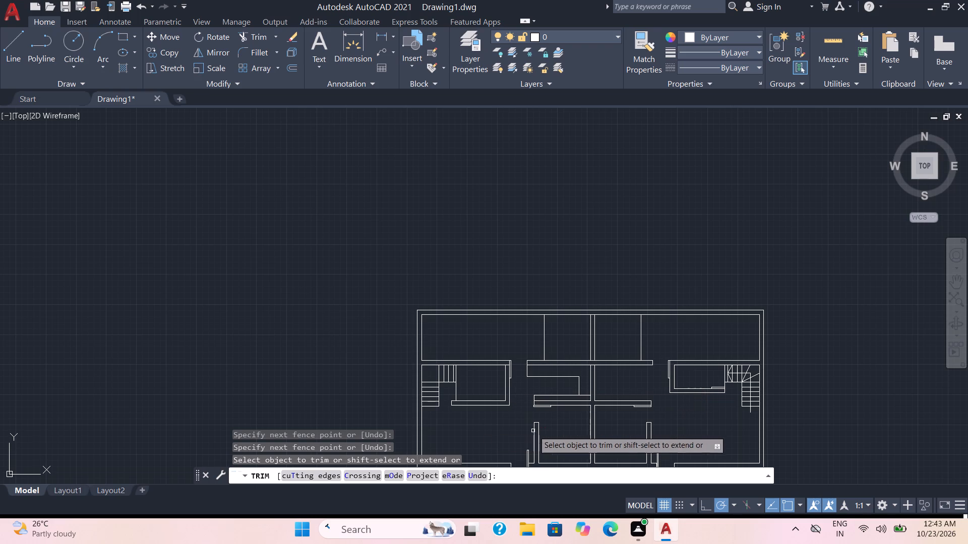
{"action": "scroll", "coordinate": [549, 431], "scroll_direction": "down", "scroll_amount": 3}
{"action": "middle_click_drag", "start_coordinate": [563, 429], "coordinate": [454, 280]}
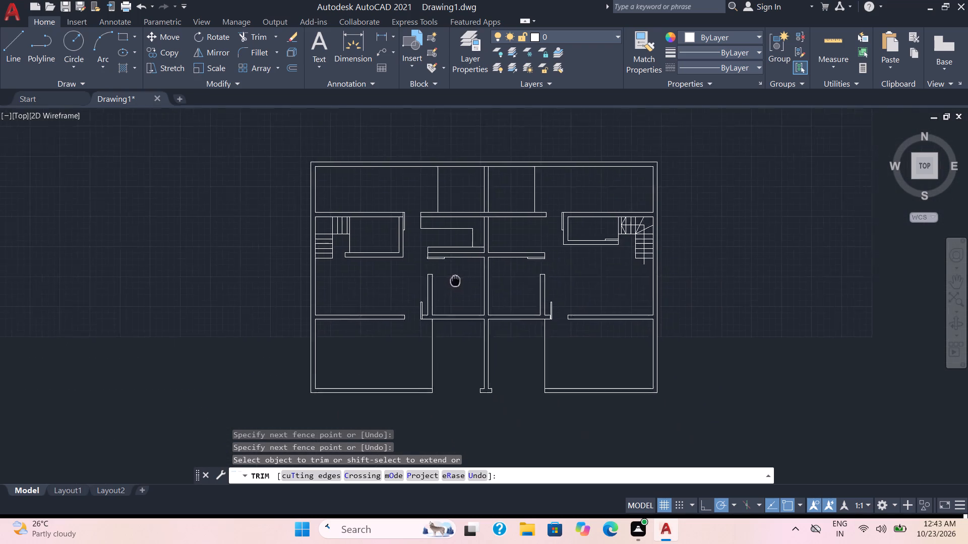
{"action": "middle_click_drag", "start_coordinate": [454, 280], "coordinate": [425, 259]}
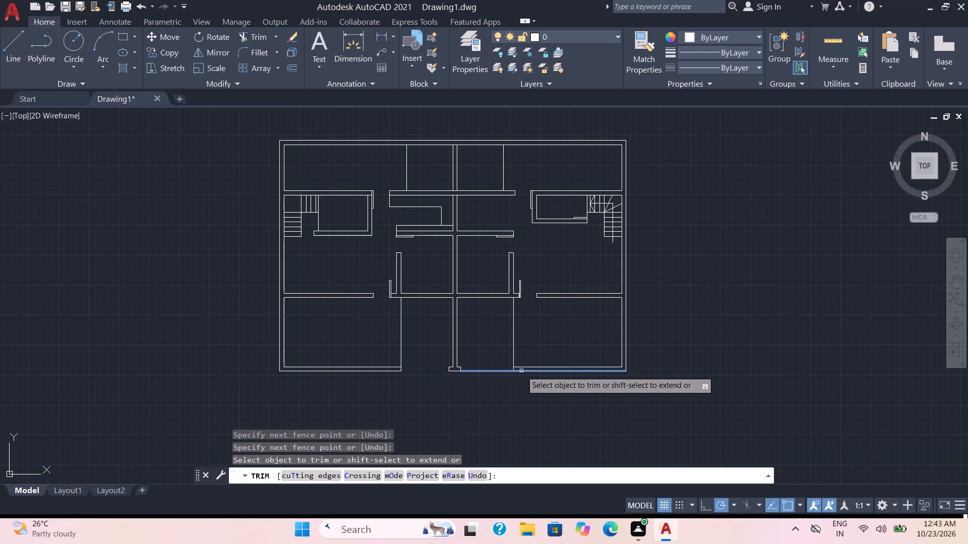
{"action": "left_click", "coordinate": [521, 371], "text": "shift"}
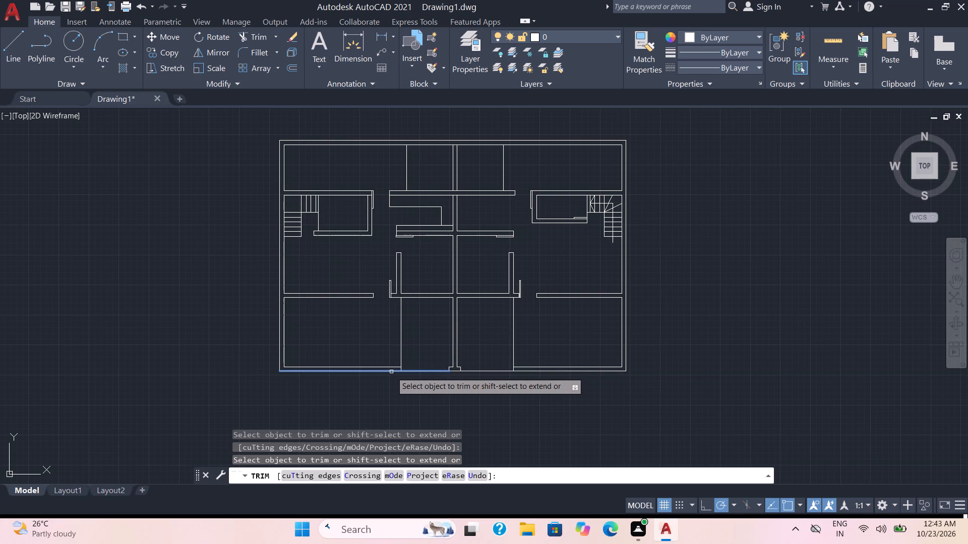
{"action": "left_click", "coordinate": [391, 372], "text": "shift"}
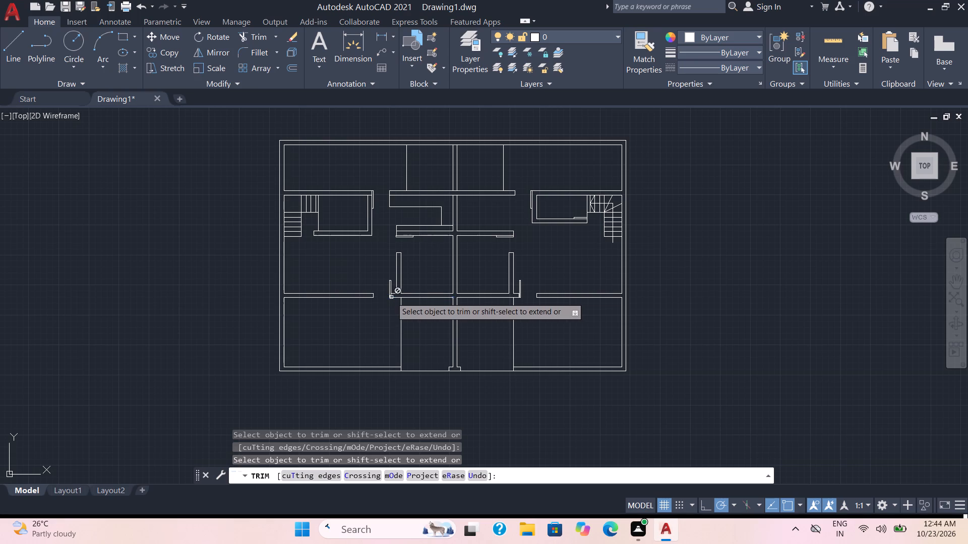
{"action": "scroll", "coordinate": [390, 297], "scroll_direction": "up", "scroll_amount": 2, "text": "shift"}
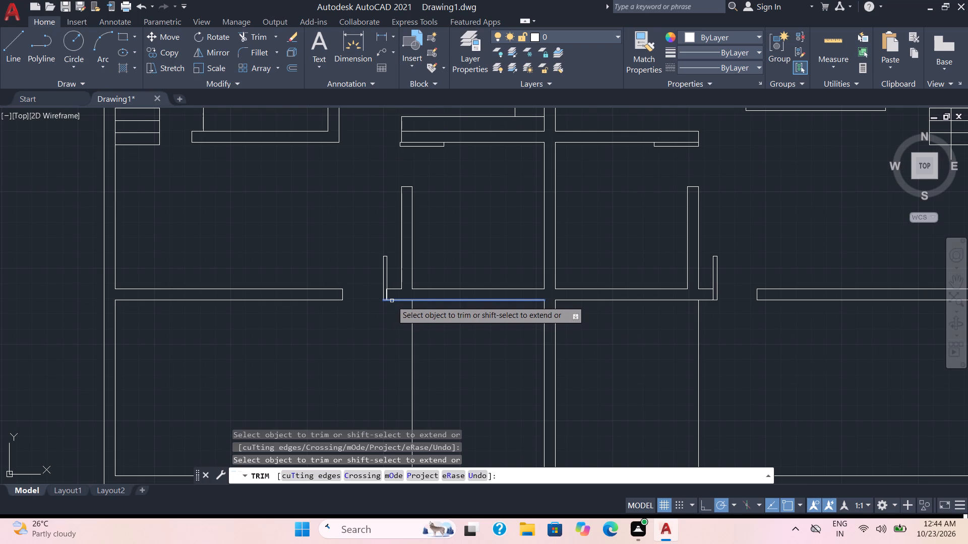
Extend the middle wall's south face across both door openings, and the east central room's east wall line up to the upper wall.
{"action": "left_click", "coordinate": [392, 301], "text": "shift"}
{"action": "left_click", "coordinate": [390, 301], "text": "shift"}
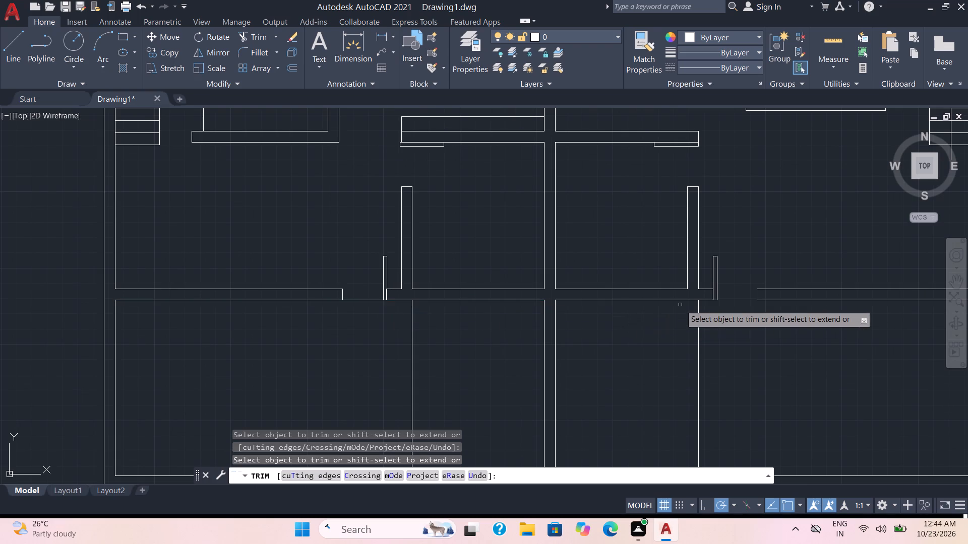
{"action": "left_click", "coordinate": [710, 300], "text": "shift"}
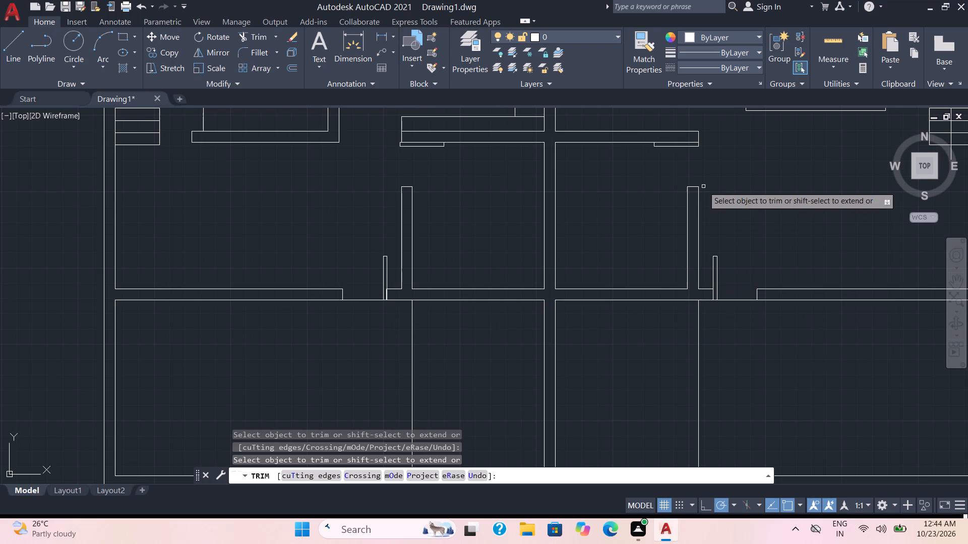
{"action": "left_click", "coordinate": [699, 192], "text": "shift"}
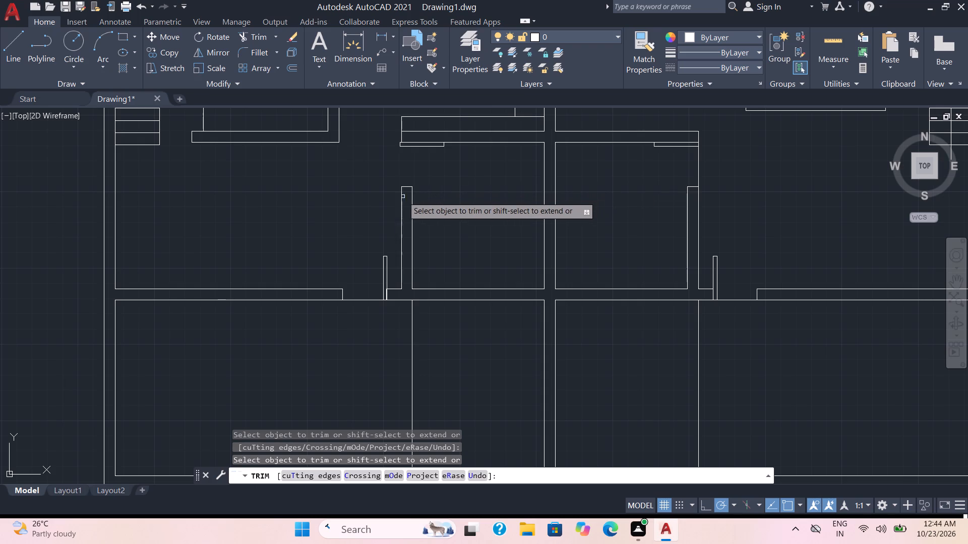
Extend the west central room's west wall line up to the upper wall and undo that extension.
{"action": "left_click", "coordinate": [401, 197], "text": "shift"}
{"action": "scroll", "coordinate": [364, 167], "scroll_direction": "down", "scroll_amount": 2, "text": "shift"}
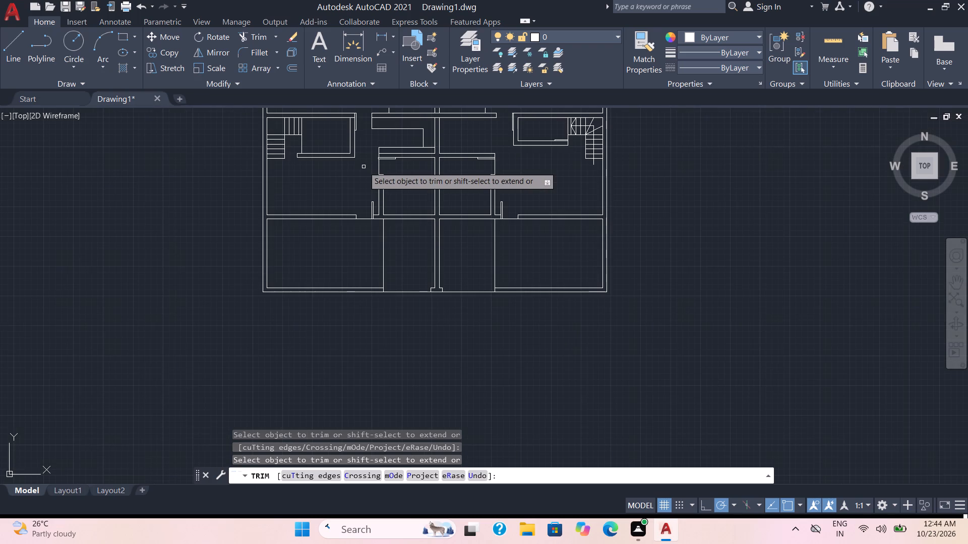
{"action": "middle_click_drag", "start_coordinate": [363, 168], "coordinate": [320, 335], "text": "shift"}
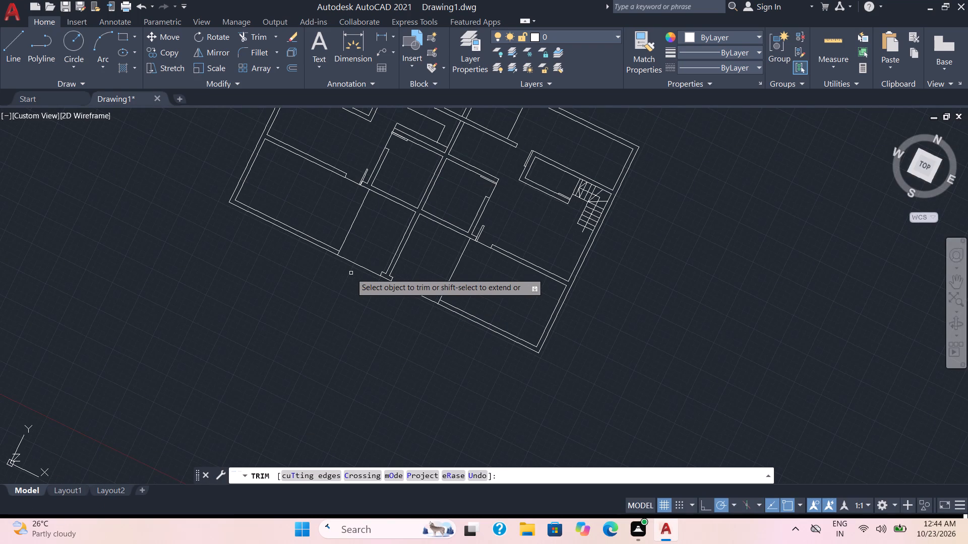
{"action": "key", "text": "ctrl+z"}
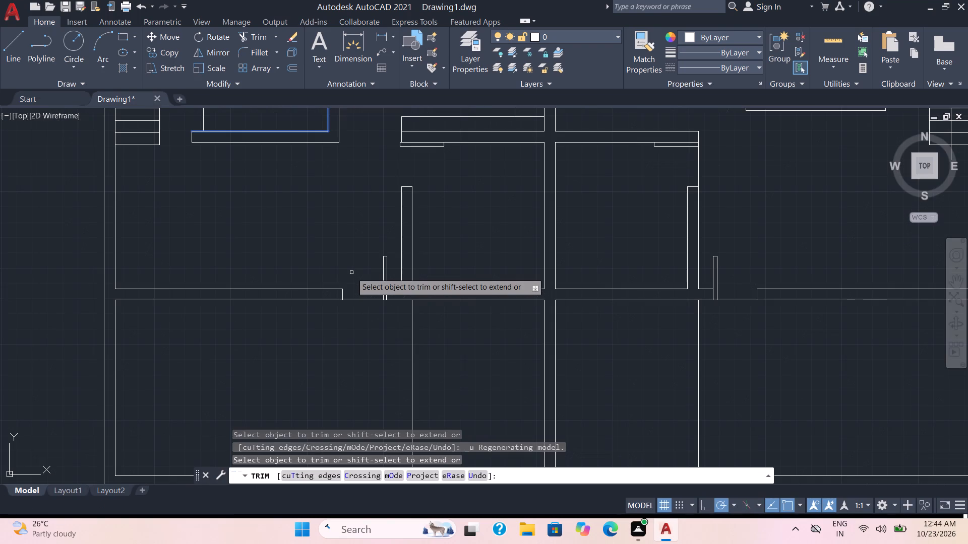
Extend the rear cross wall's north face line across the door openings on both sides of the party wall.
{"action": "scroll", "coordinate": [352, 270], "scroll_direction": "down", "scroll_amount": 1}
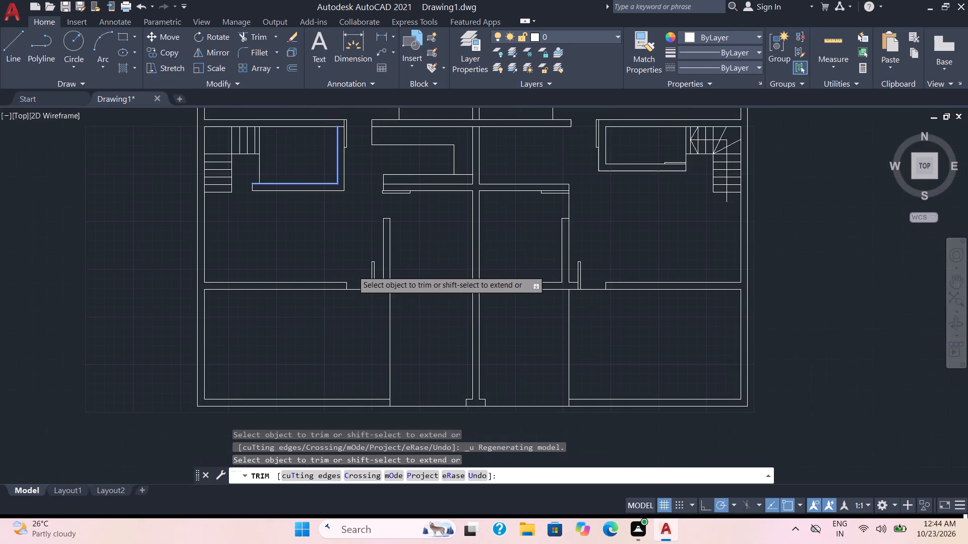
{"action": "middle_click_drag", "start_coordinate": [362, 229], "coordinate": [348, 333]}
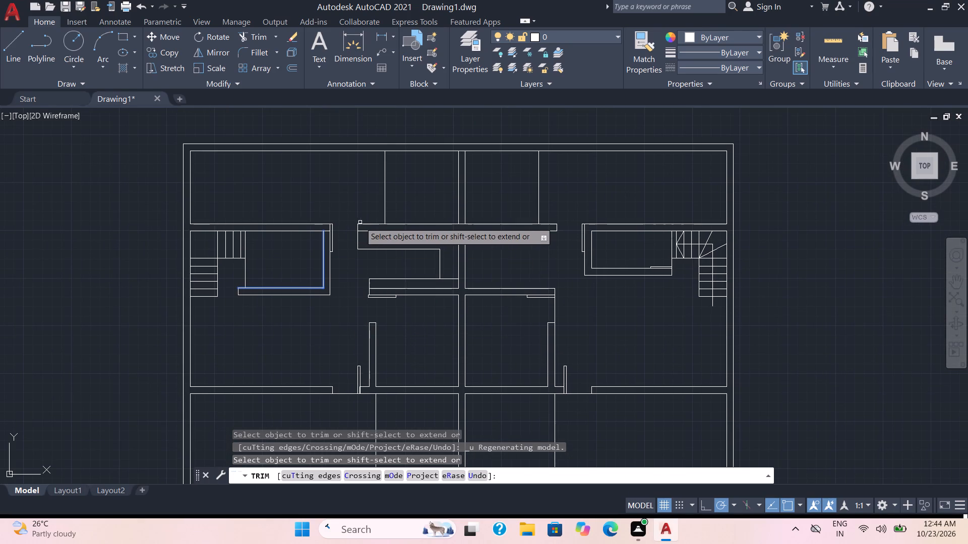
{"action": "left_click", "coordinate": [366, 225], "text": "shift"}
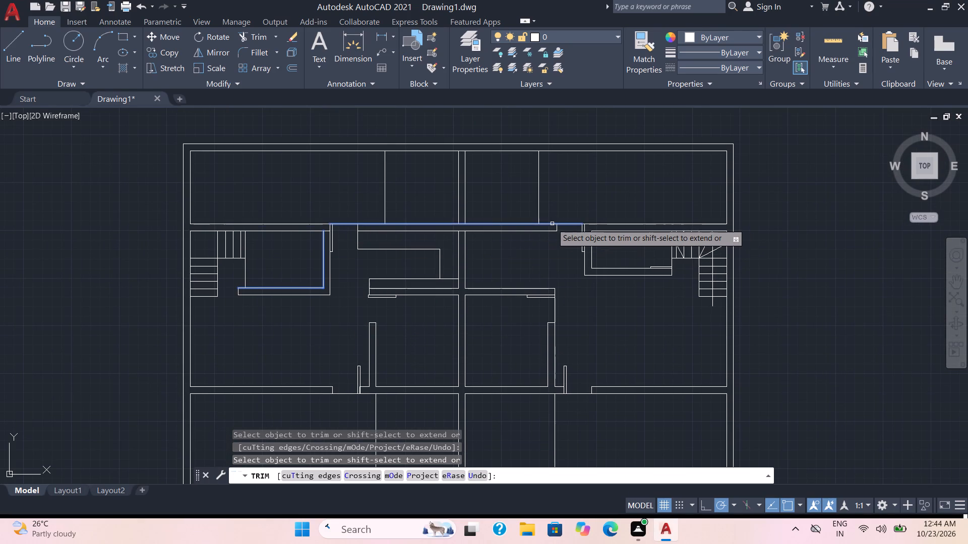
{"action": "left_click", "coordinate": [552, 224], "text": "shift"}
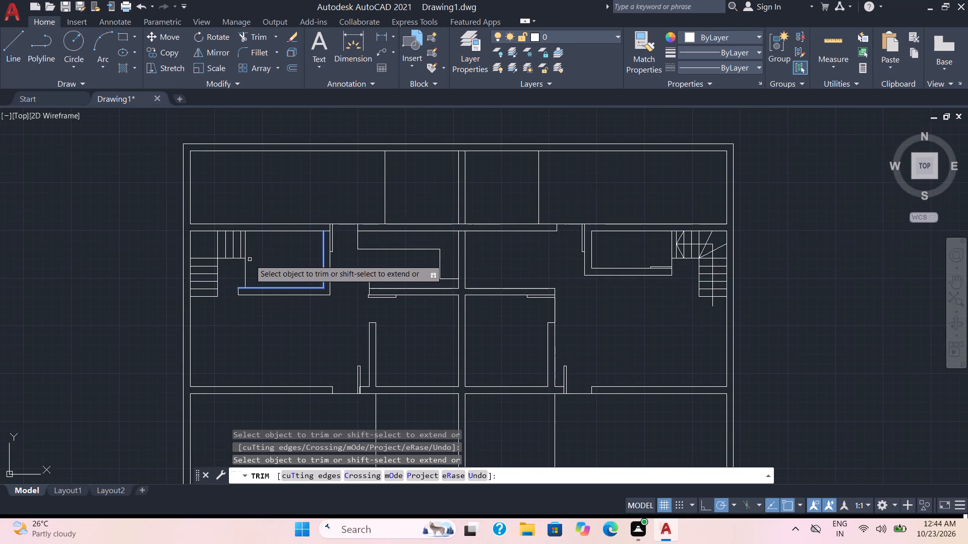
{"action": "key", "text": "Escape"}
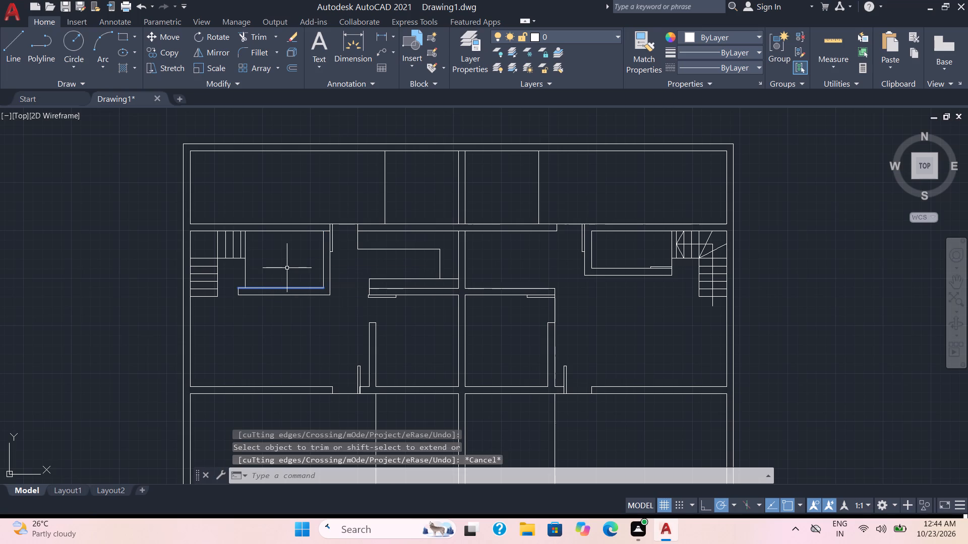
Copy the two selected door leaves, placing the horizontal one on the inner face of the west stair-side room's south wall beside the stair.
{"action": "left_click", "coordinate": [332, 250]}
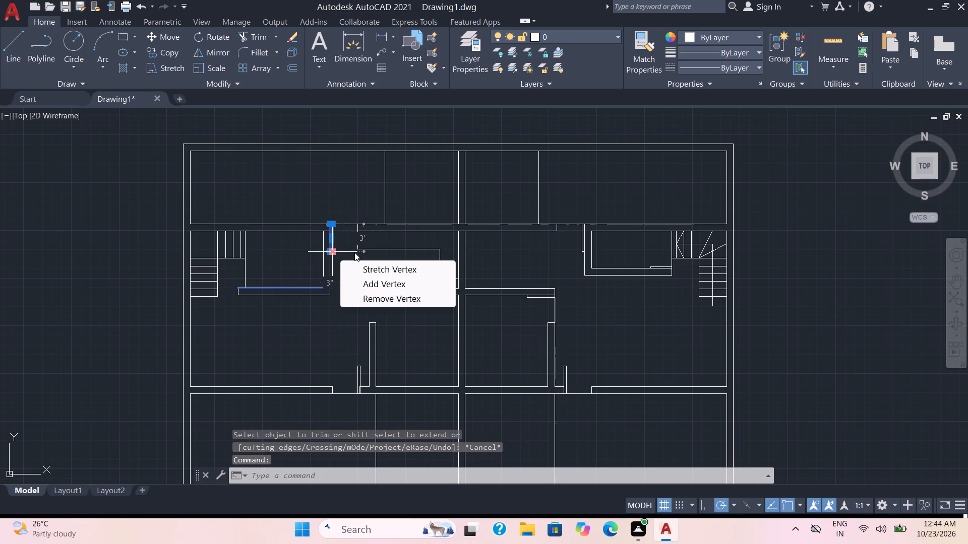
{"action": "key", "text": "Escape"}
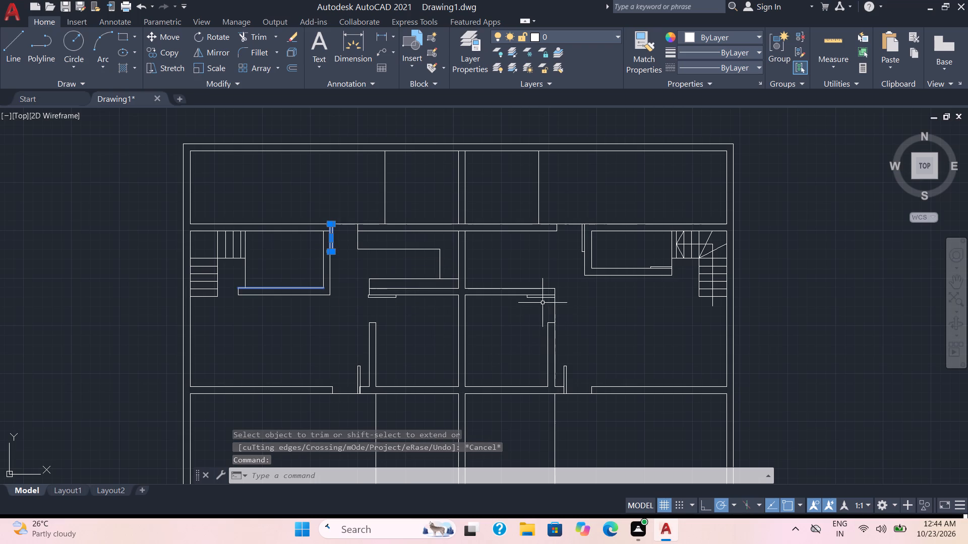
{"action": "left_click", "coordinate": [541, 297]}
{"action": "type", "text": "CO"}
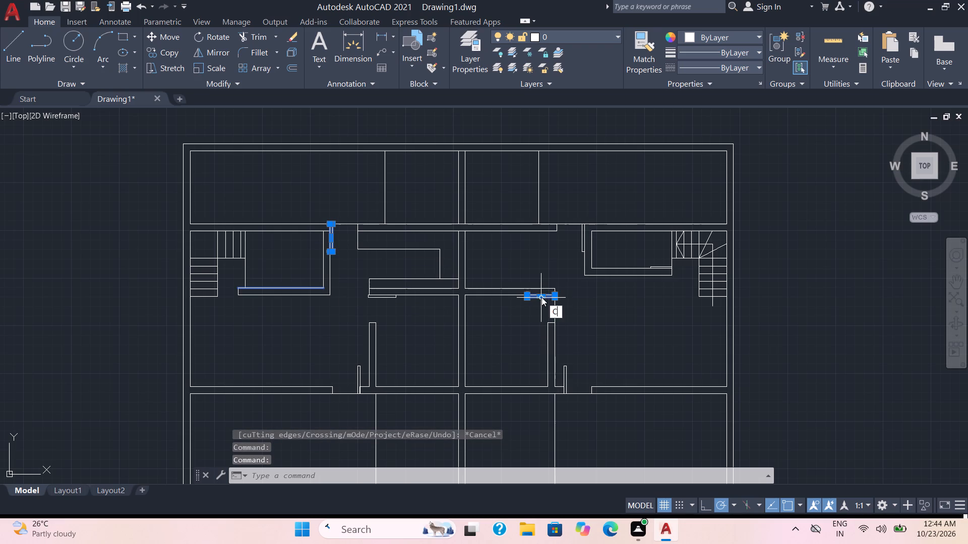
{"action": "key", "text": "Return"}
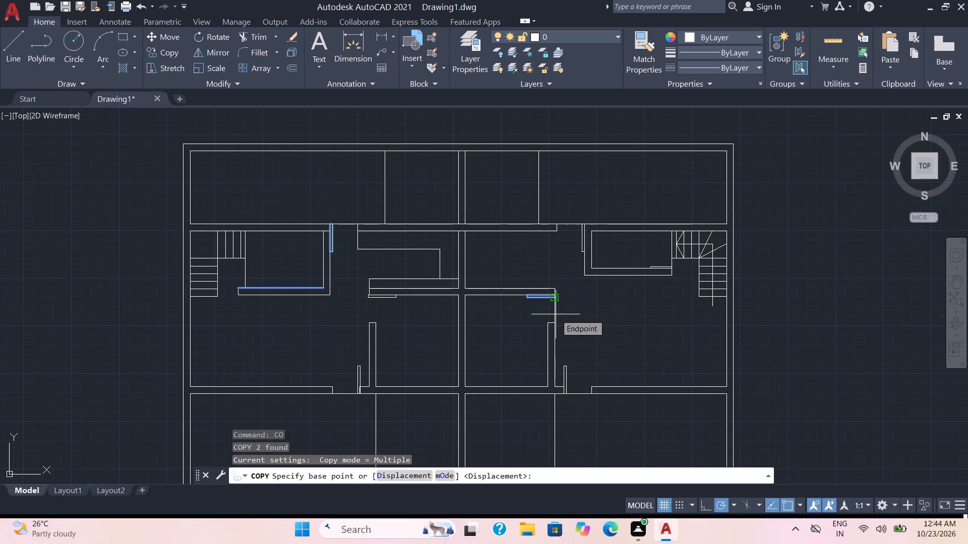
{"action": "scroll", "coordinate": [556, 314], "scroll_direction": "up", "scroll_amount": 1}
{"action": "left_click", "coordinate": [506, 287]}
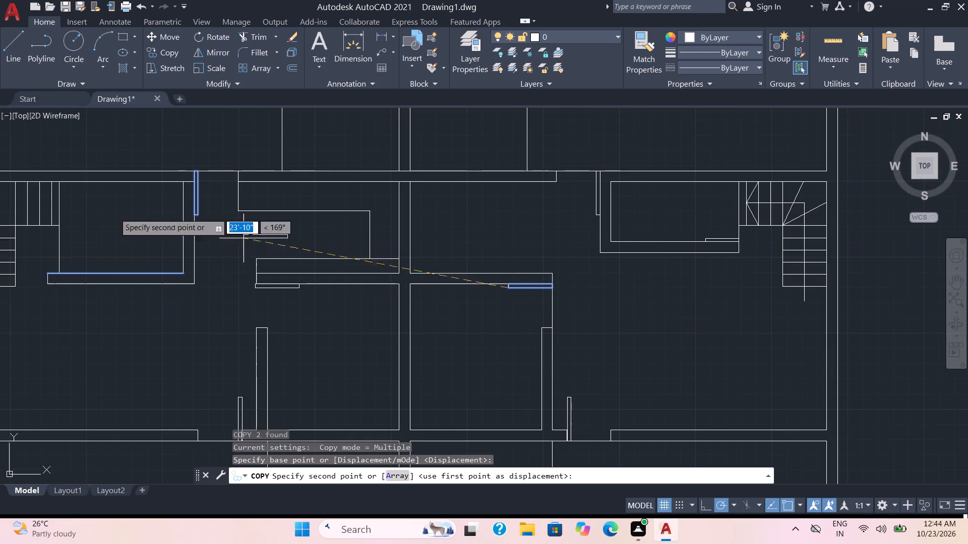
{"action": "left_click", "coordinate": [60, 272]}
{"action": "key", "text": "Escape"}
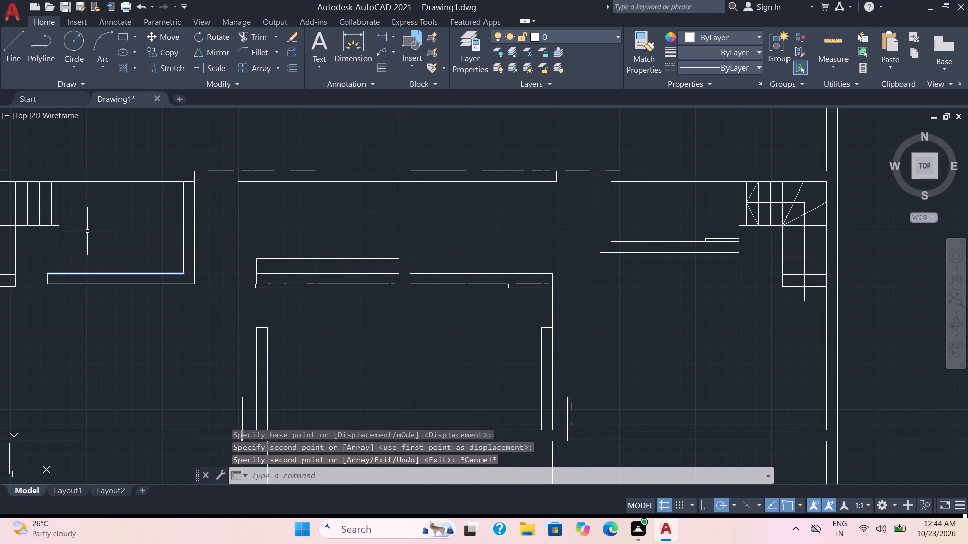
Extend the inner front wall lines on both sides across the openings to the central pier.
{"action": "scroll", "coordinate": [151, 255], "scroll_direction": "down", "scroll_amount": 2}
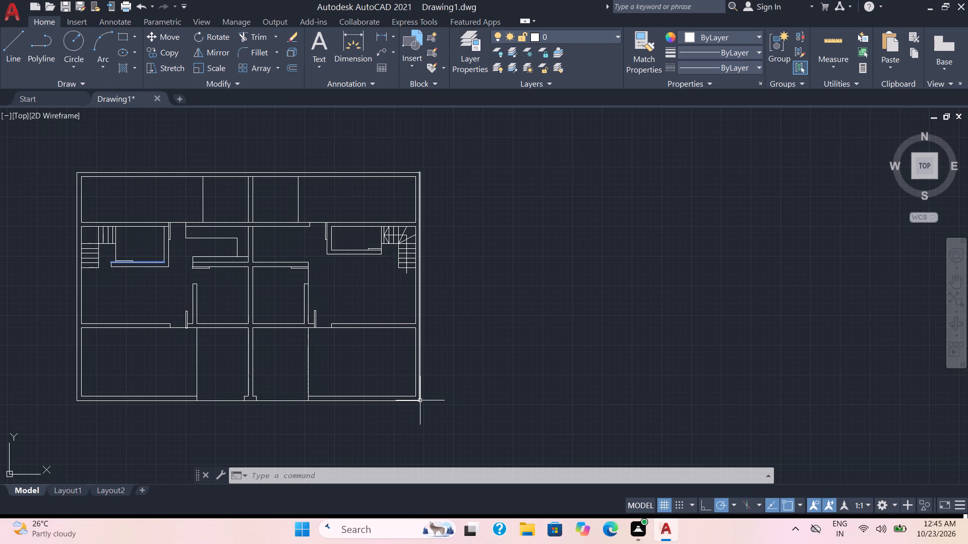
{"action": "scroll", "coordinate": [332, 422], "scroll_direction": "up", "scroll_amount": 1}
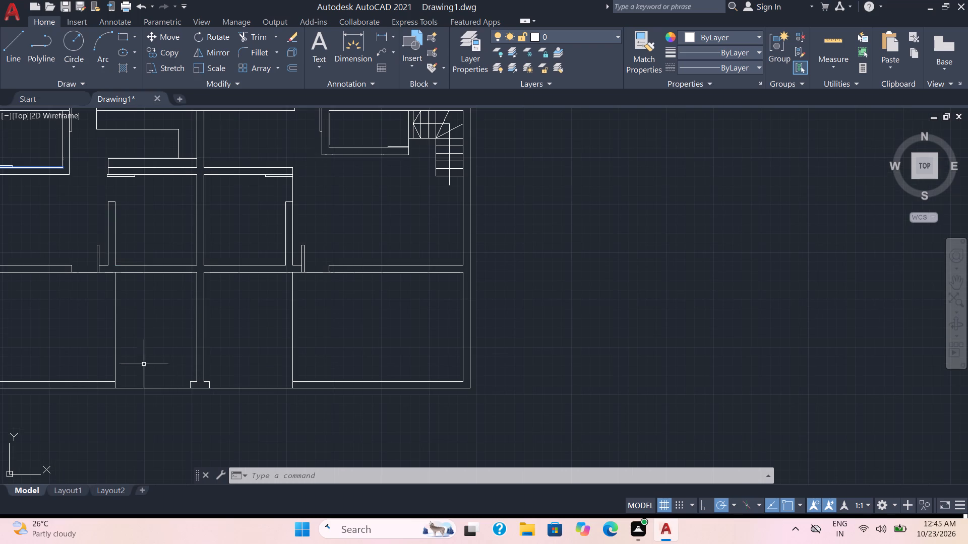
{"action": "middle_click_drag", "start_coordinate": [138, 361], "coordinate": [279, 381]}
{"action": "scroll", "coordinate": [267, 379], "scroll_direction": "up", "scroll_amount": 1}
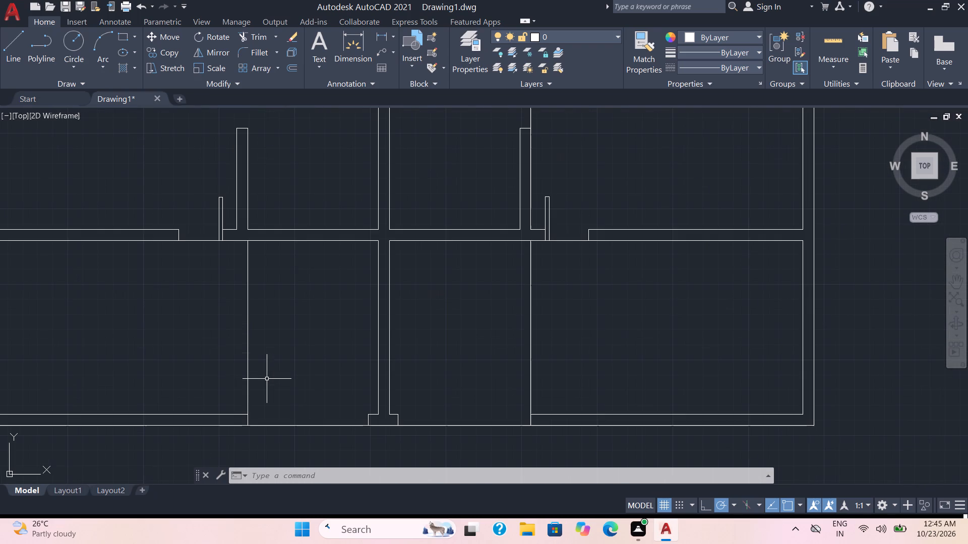
{"action": "scroll", "coordinate": [270, 382], "scroll_direction": "up", "scroll_amount": 1}
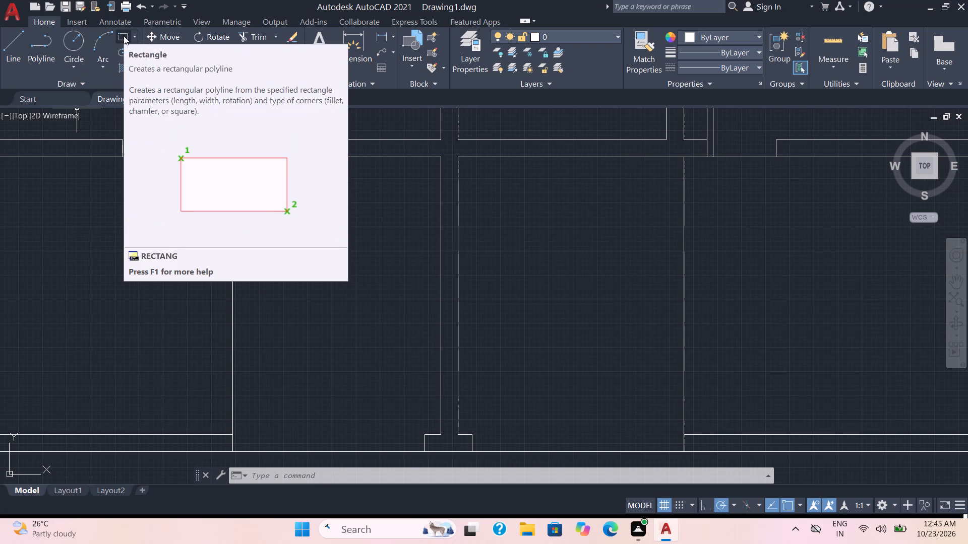
{"action": "left_click", "coordinate": [251, 34]}
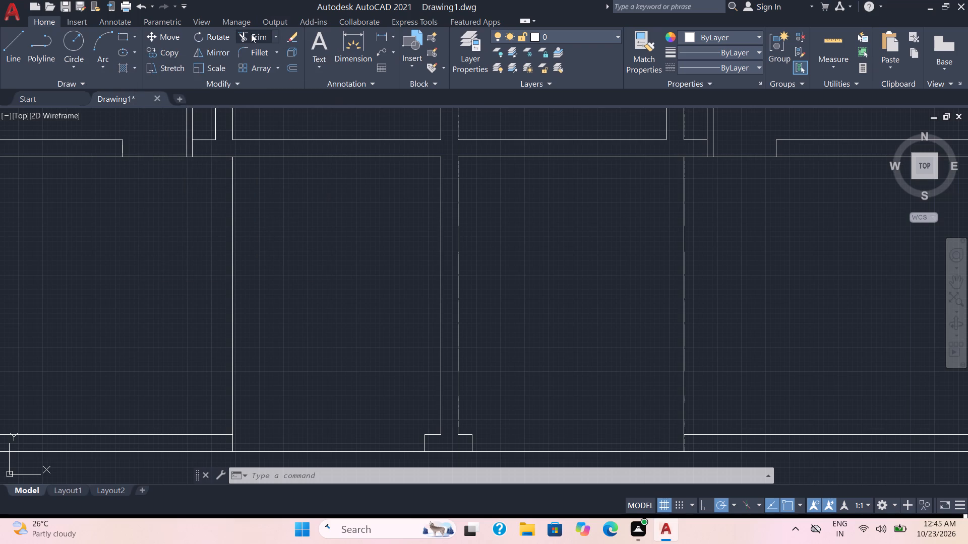
{"action": "left_click", "coordinate": [216, 435], "text": "shift"}
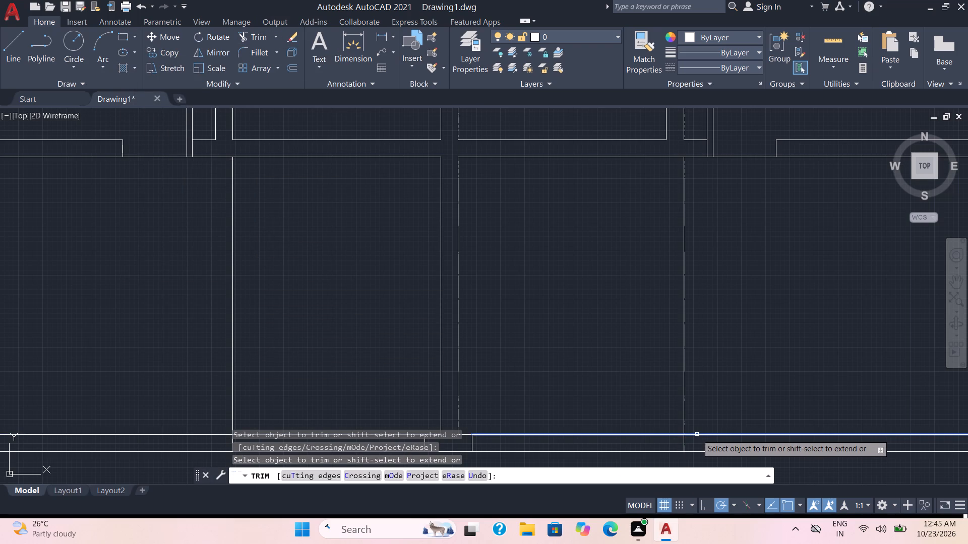
{"action": "left_click", "coordinate": [697, 434], "text": "shift"}
Draw a rectangle about 1'-8" wide and 6'-4" tall straddling the west unit's vertical dividing line just north of the front wall.
{"action": "scroll", "coordinate": [537, 415], "scroll_direction": "down", "scroll_amount": 1}
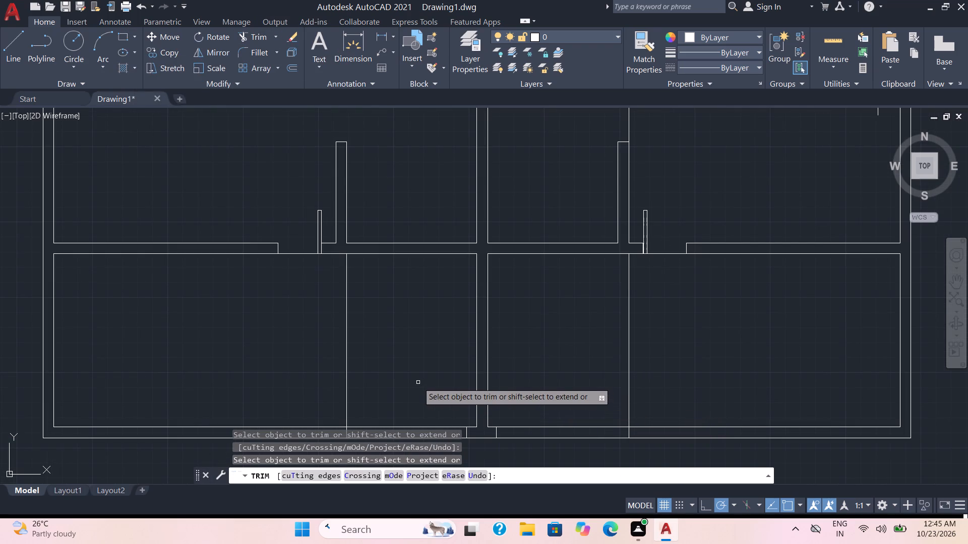
{"action": "left_click", "coordinate": [124, 34]}
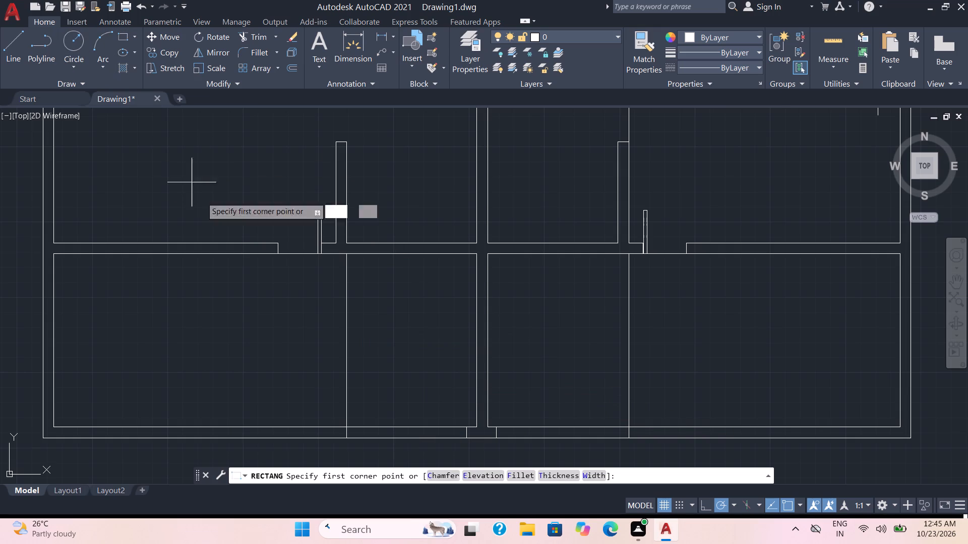
{"action": "scroll", "coordinate": [416, 383], "scroll_direction": "up", "scroll_amount": 1}
{"action": "scroll", "coordinate": [402, 385], "scroll_direction": "down", "scroll_amount": 1}
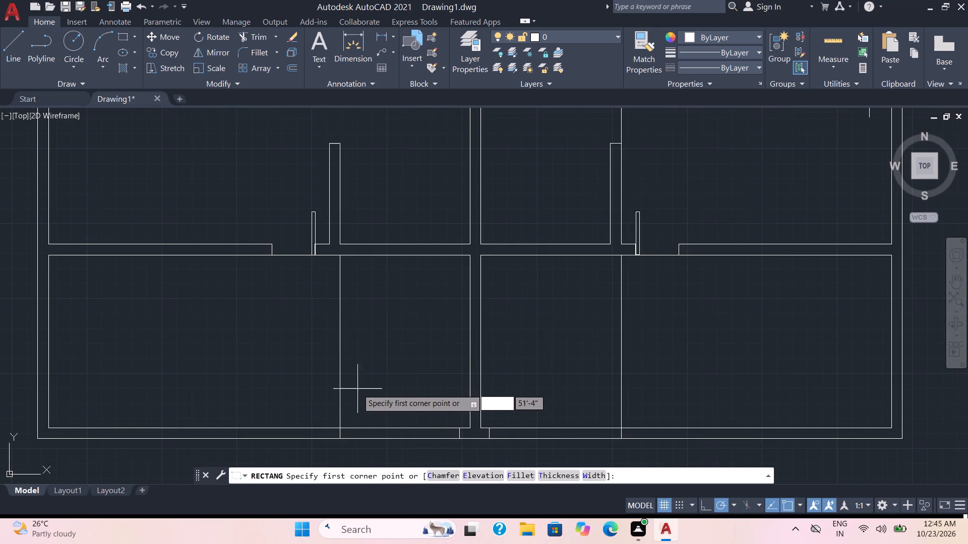
{"action": "scroll", "coordinate": [355, 426], "scroll_direction": "up", "scroll_amount": 2}
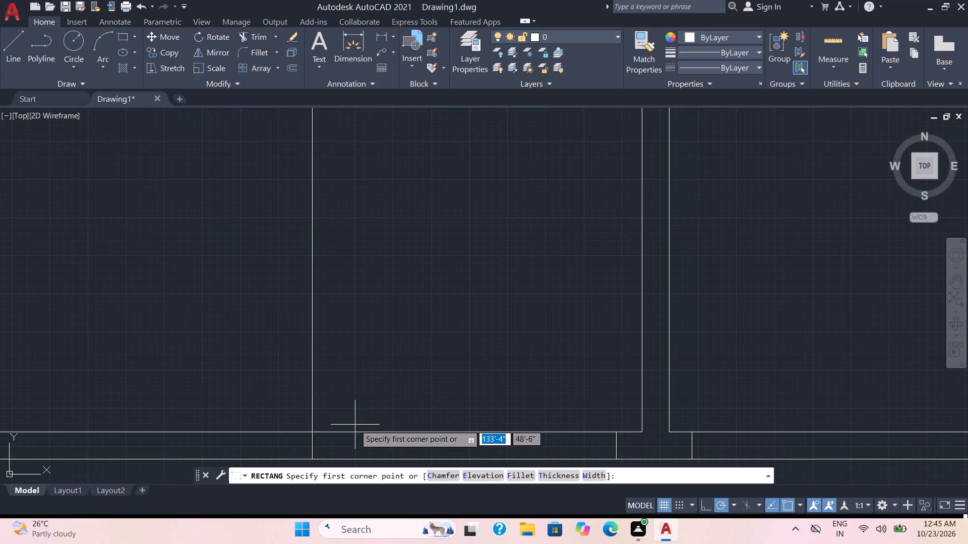
{"action": "middle_click_drag", "start_coordinate": [355, 425], "coordinate": [410, 302]}
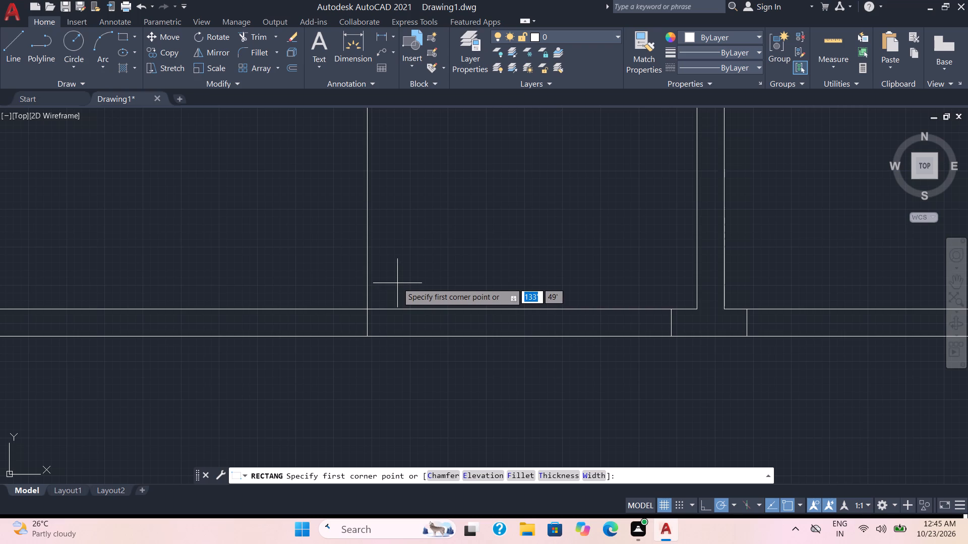
{"action": "left_click", "coordinate": [398, 282]}
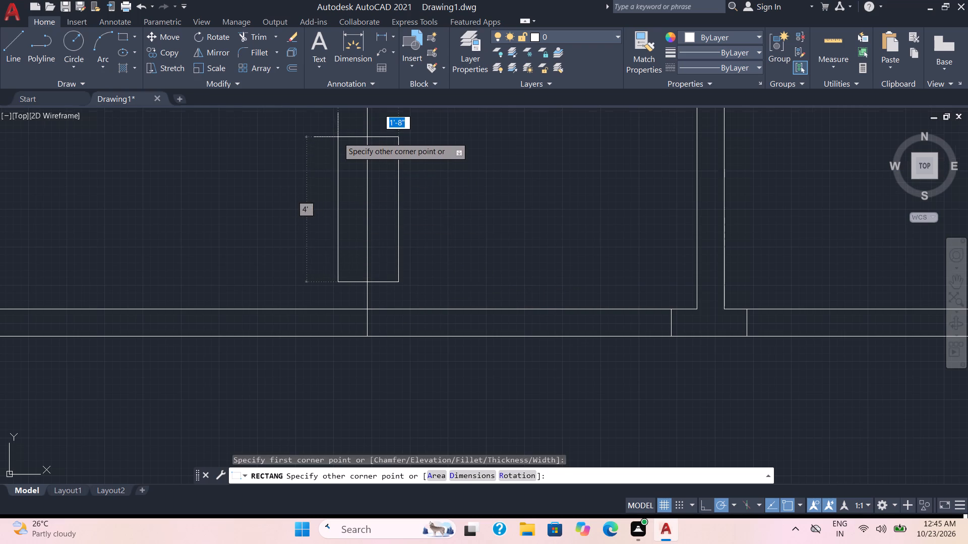
{"action": "scroll", "coordinate": [338, 137], "scroll_direction": "down", "scroll_amount": 1}
{"action": "middle_click_drag", "start_coordinate": [336, 135], "coordinate": [328, 206]}
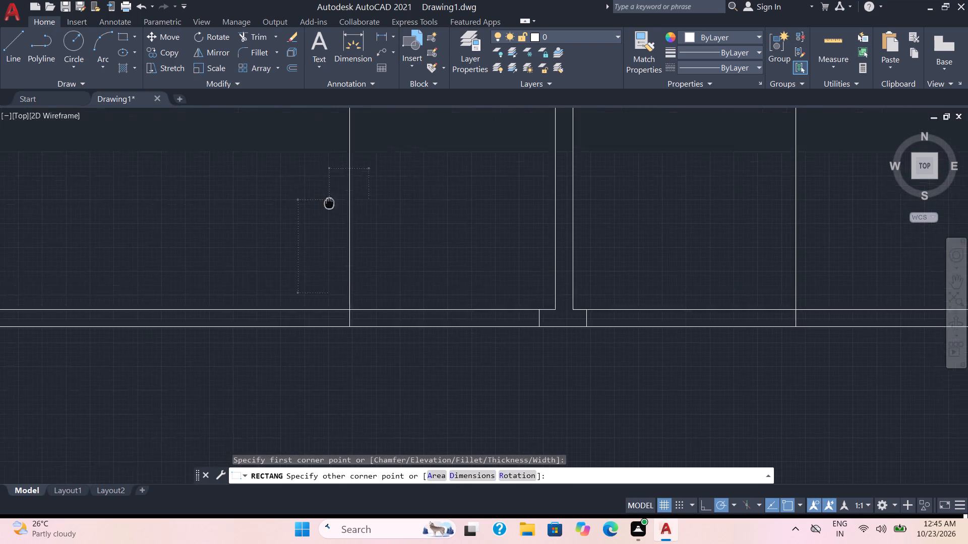
{"action": "middle_click_drag", "start_coordinate": [328, 206], "coordinate": [319, 268]}
{"action": "scroll", "coordinate": [317, 262], "scroll_direction": "down", "scroll_amount": 1}
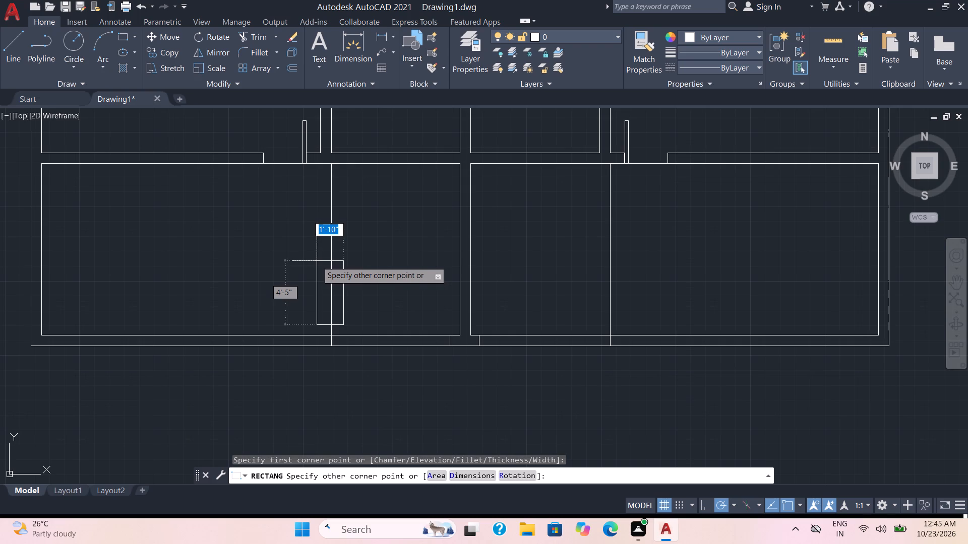
{"action": "left_click", "coordinate": [320, 234]}
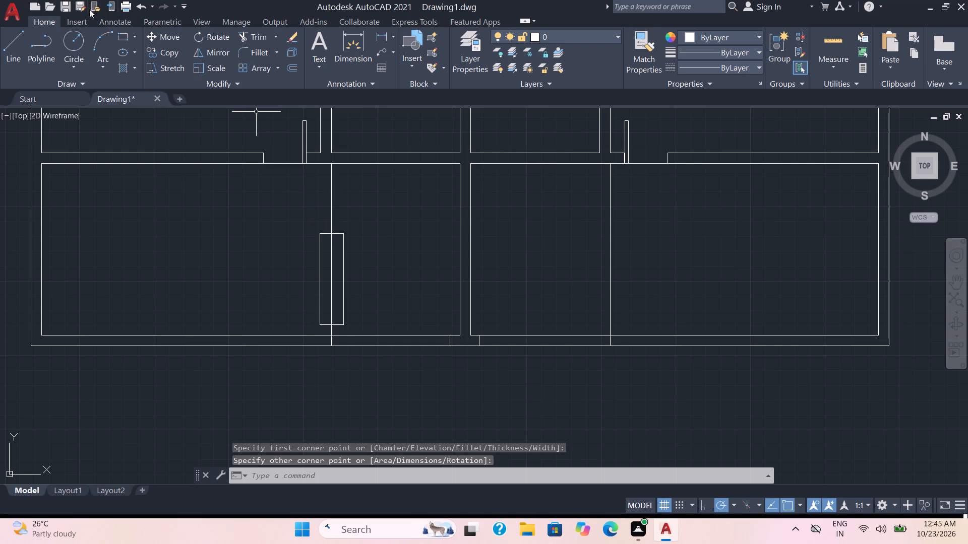
Draw a horizontal line about 1'-8" long from east of the narrow rectangle to the dividing line, just below its top edge.
{"action": "left_click", "coordinate": [7, 43]}
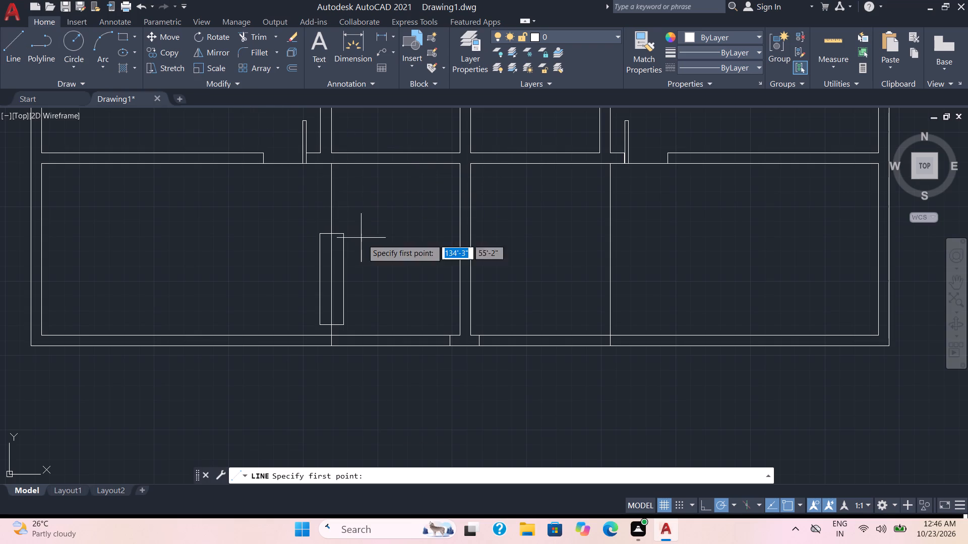
{"action": "left_click", "coordinate": [355, 251]}
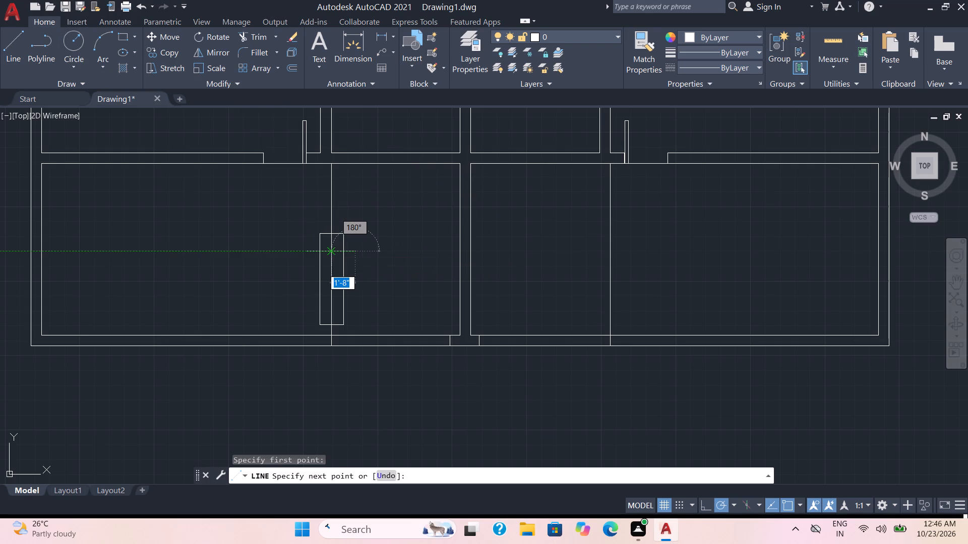
{"action": "left_click", "coordinate": [332, 250]}
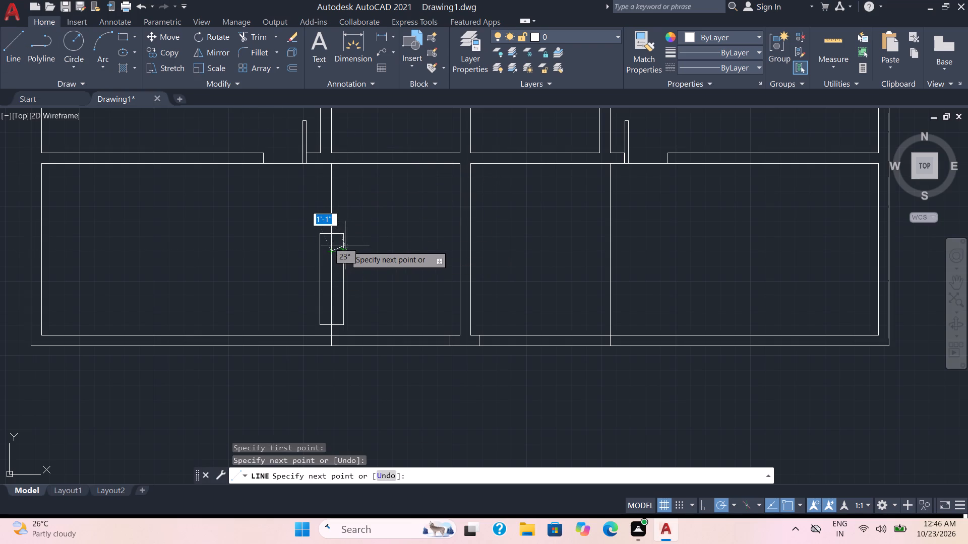
{"action": "key", "text": "Escape"}
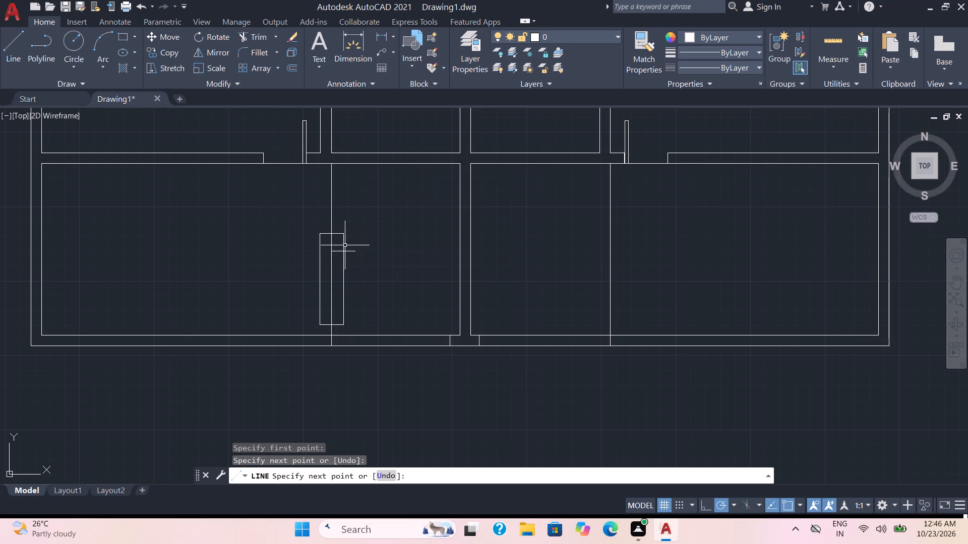
Explode the narrow rectangle straddling the west unit's dividing line into separate lines.
{"action": "left_click", "coordinate": [350, 319]}
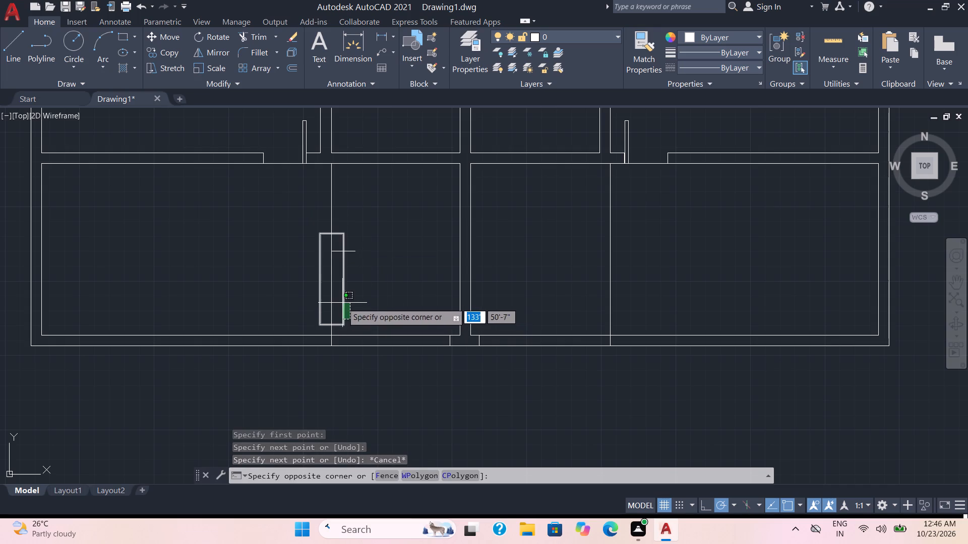
{"action": "left_click", "coordinate": [339, 299]}
{"action": "key", "text": "z"}
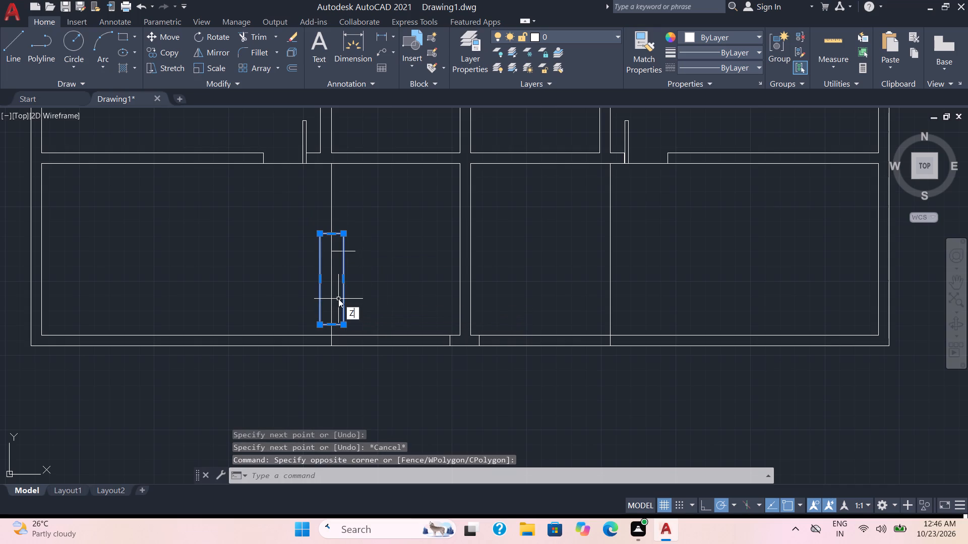
{"action": "key", "text": "BackSpace"}
{"action": "key", "text": "x"}
{"action": "key", "text": "Return"}
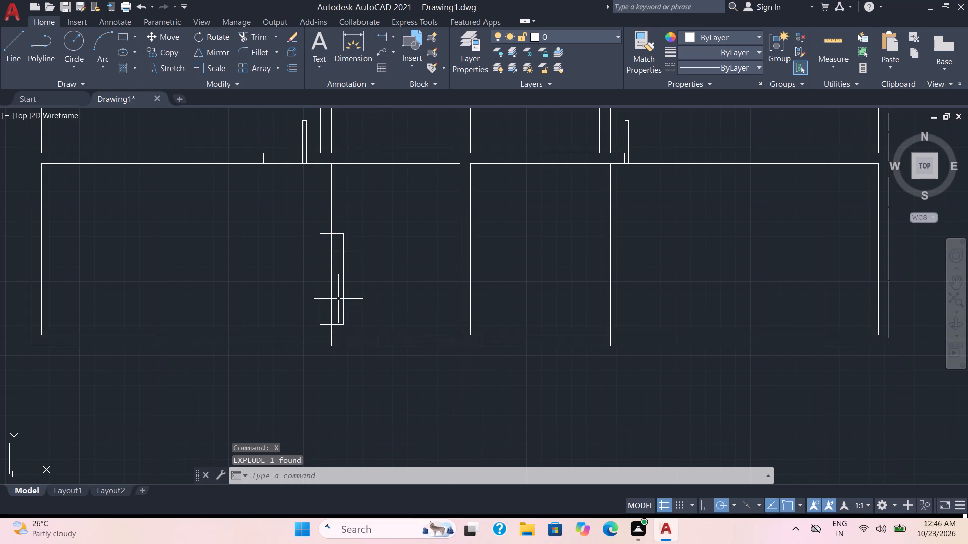
Trim the rectangle's northeast corner above the short horizontal line, and that line's overhang beyond the rectangle's east side.
{"action": "left_click", "coordinate": [257, 34]}
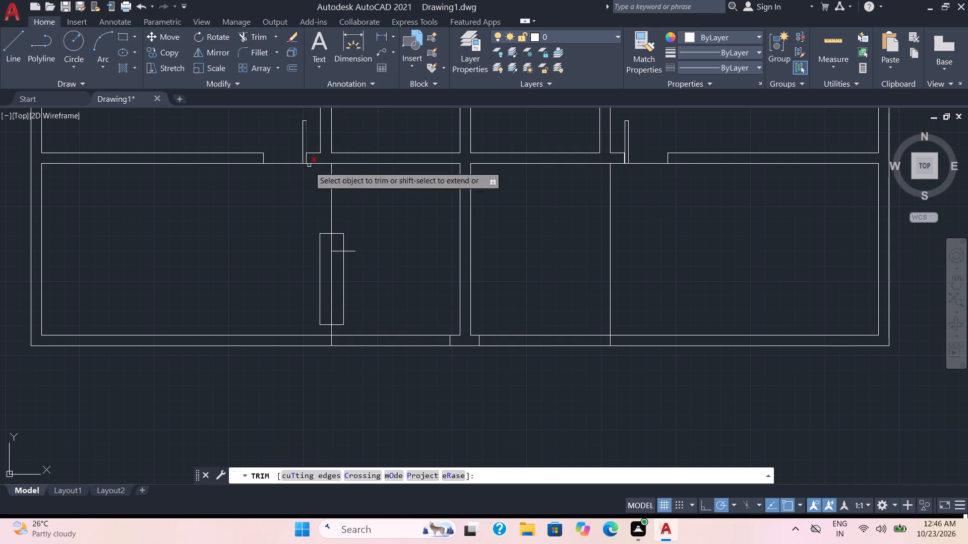
{"action": "left_click_drag", "start_coordinate": [339, 231], "coordinate": [348, 247]}
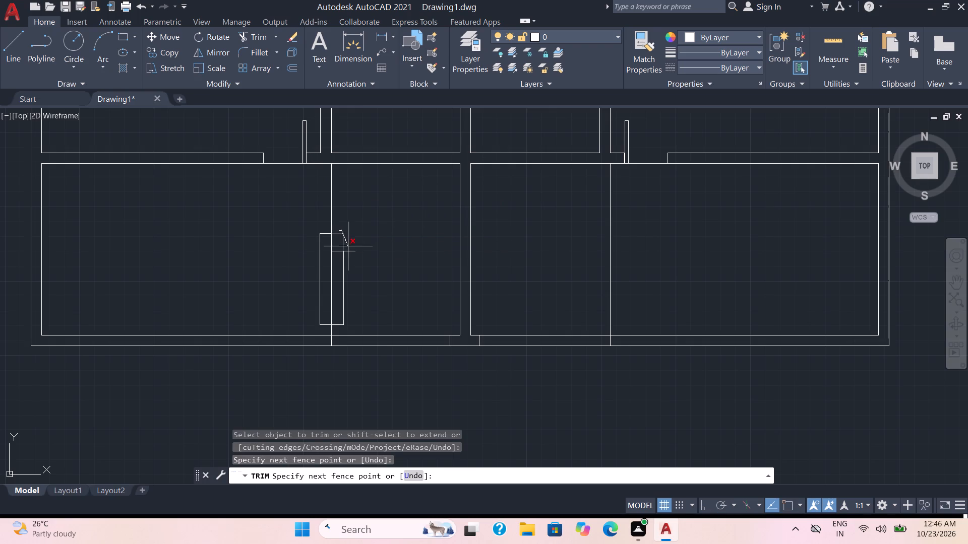
{"action": "left_click_drag", "start_coordinate": [348, 247], "coordinate": [350, 264]}
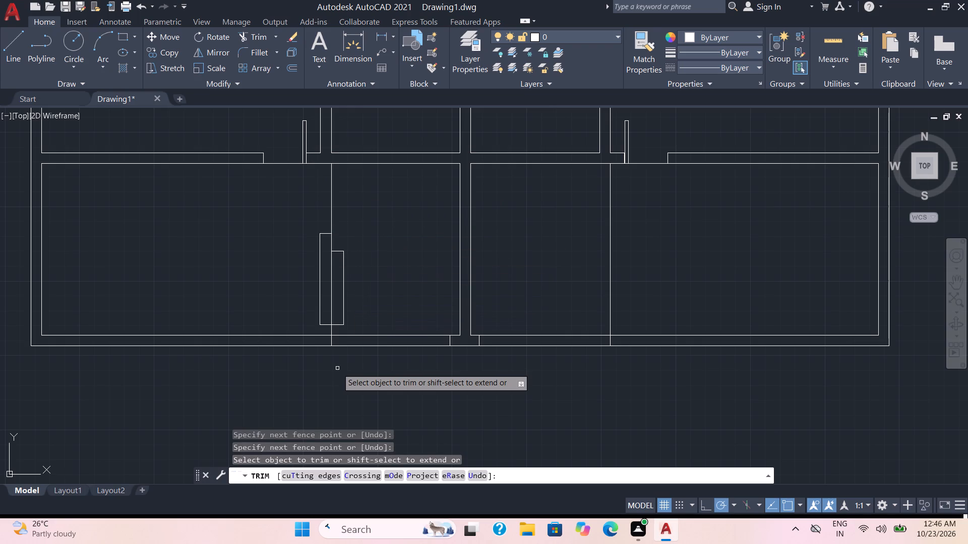
{"action": "scroll", "coordinate": [337, 368], "scroll_direction": "up", "scroll_amount": 1}
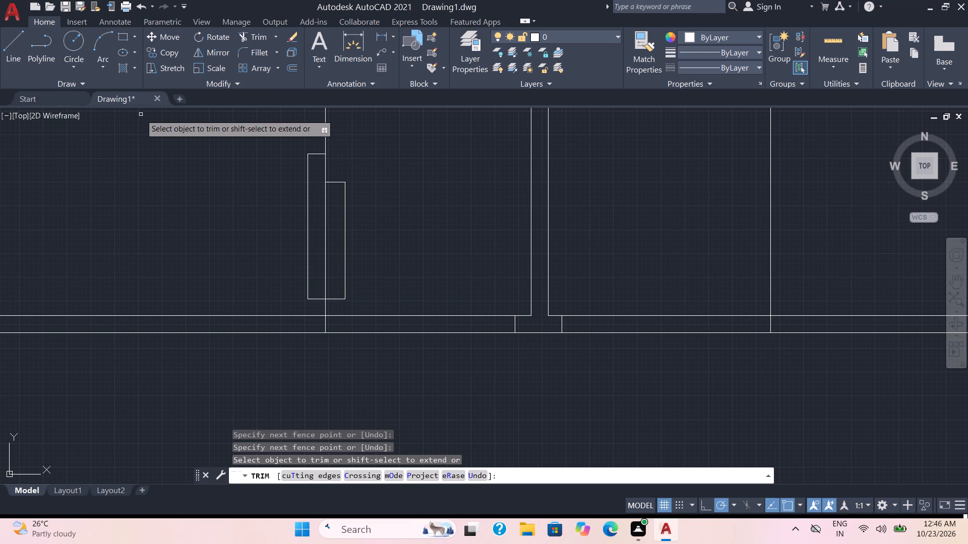
{"action": "key", "text": "Escape"}
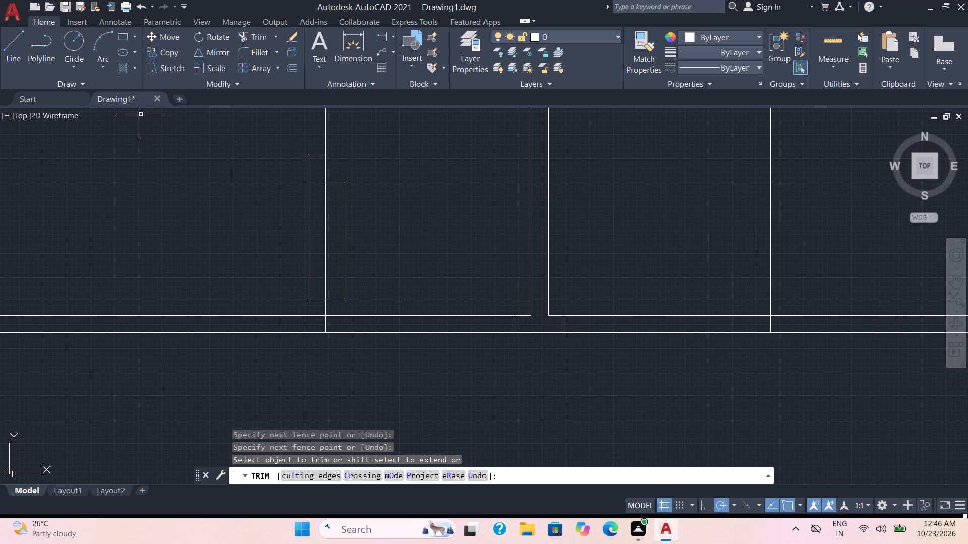
Fillet the rectangle's northwest corner with a 5" radius.
{"action": "left_click", "coordinate": [255, 54]}
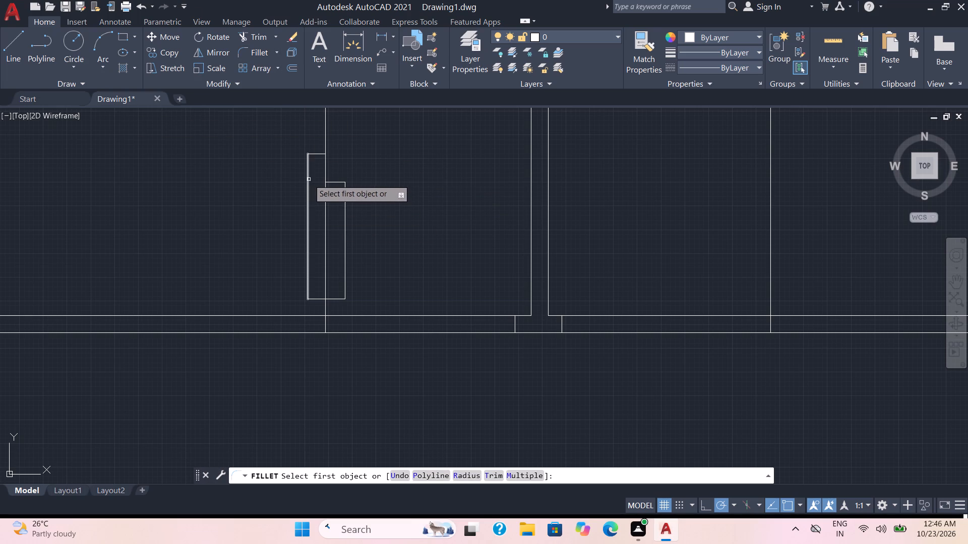
{"action": "left_click", "coordinate": [307, 177]}
{"action": "key", "text": "r"}
{"action": "key", "text": "Return"}
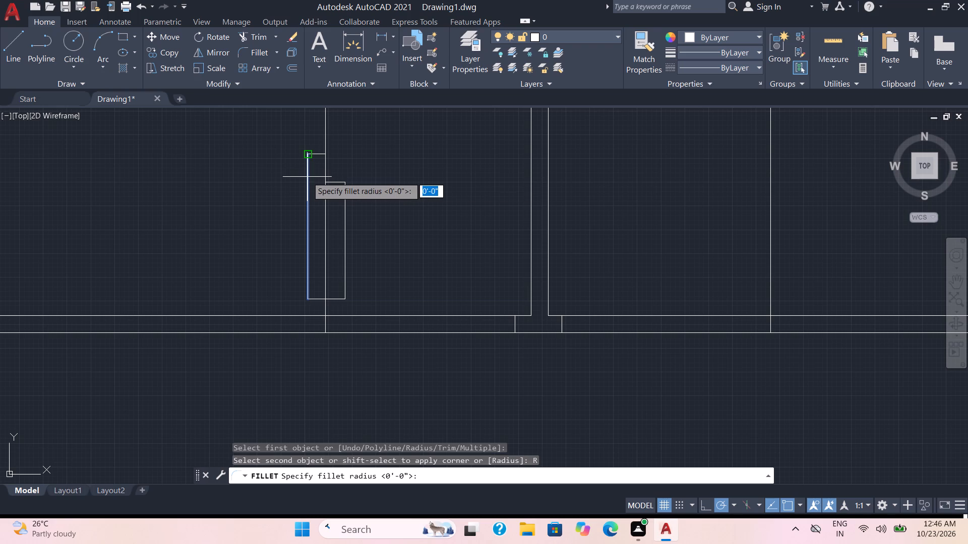
{"action": "key", "text": "5"}
{"action": "key", "text": "Return"}
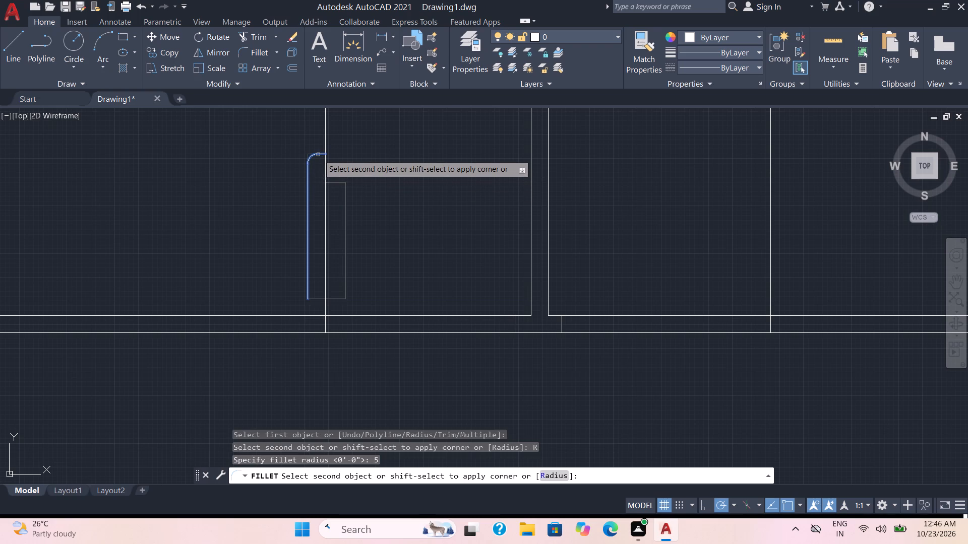
{"action": "left_click", "coordinate": [318, 155]}
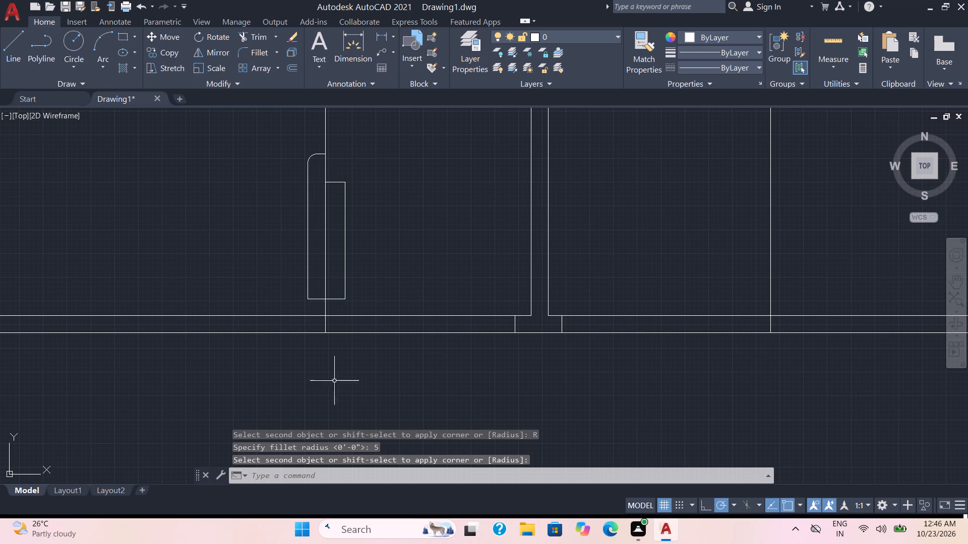
Move the rectangle's sides, base, short top line and corner arc north so the short line meets the former top edge.
{"action": "left_click", "coordinate": [359, 305]}
{"action": "left_click", "coordinate": [335, 272]}
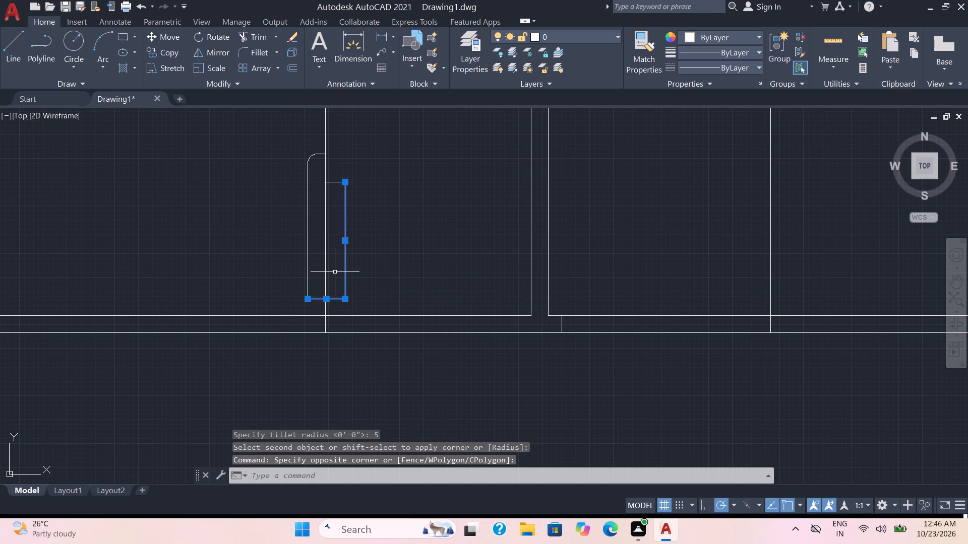
{"action": "left_click", "coordinate": [333, 182]}
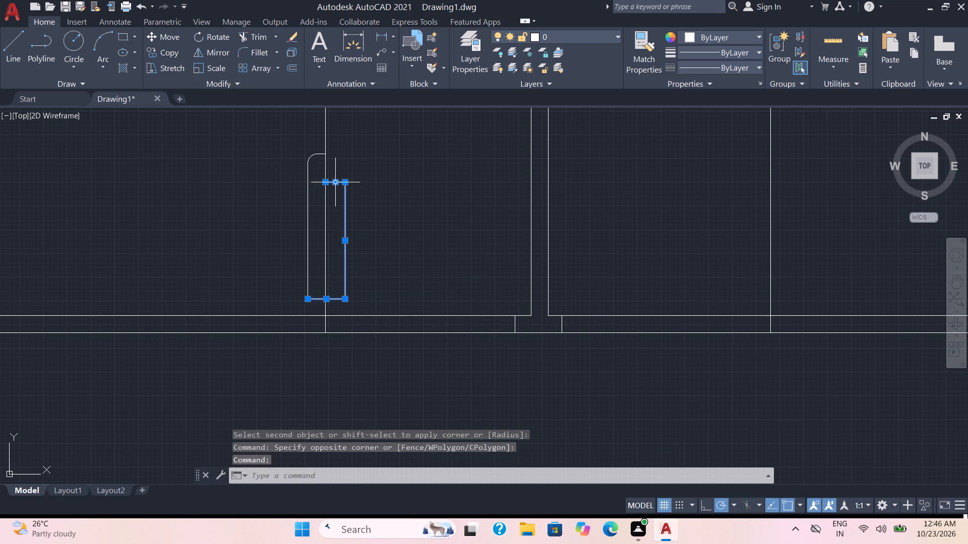
{"action": "left_click", "coordinate": [308, 197]}
{"action": "left_click", "coordinate": [315, 155]}
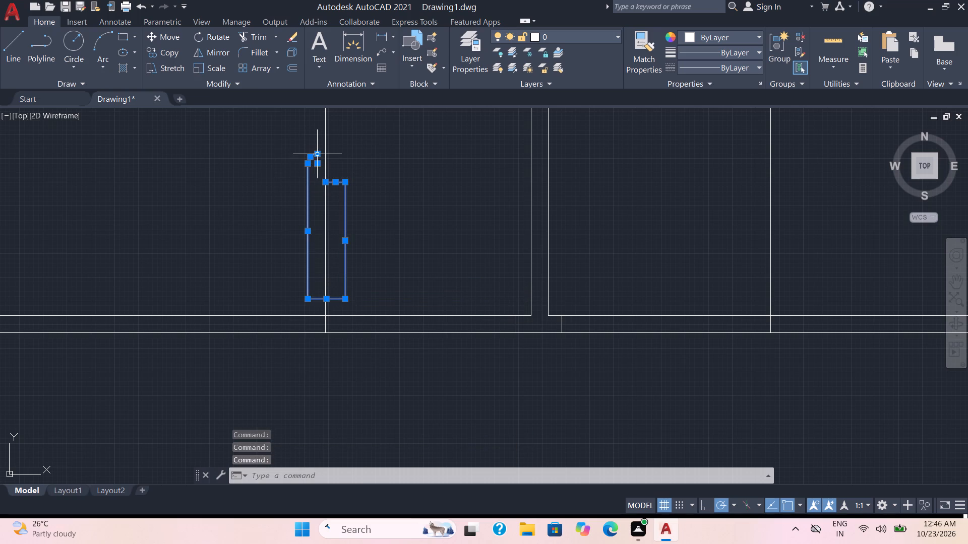
{"action": "key", "text": "m"}
{"action": "key", "text": "Return"}
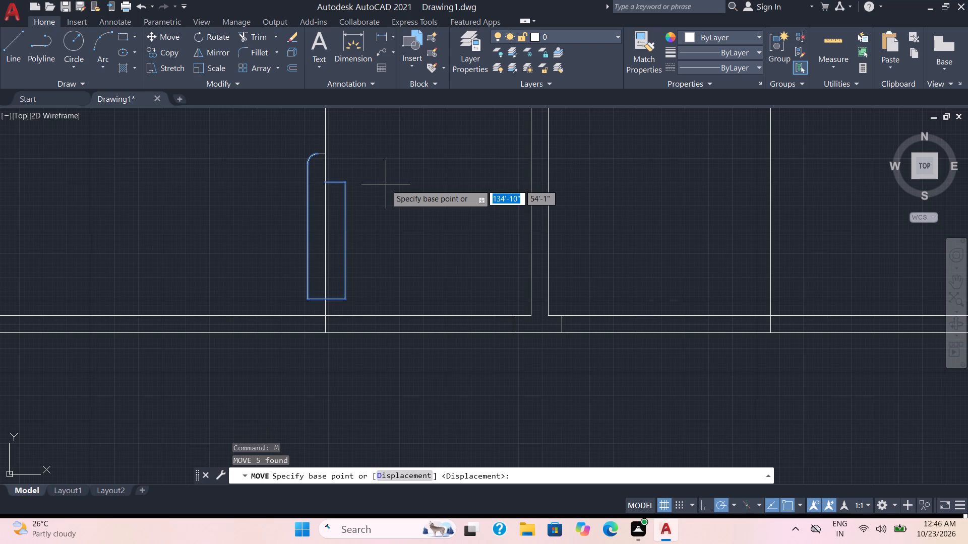
{"action": "left_click", "coordinate": [325, 180]}
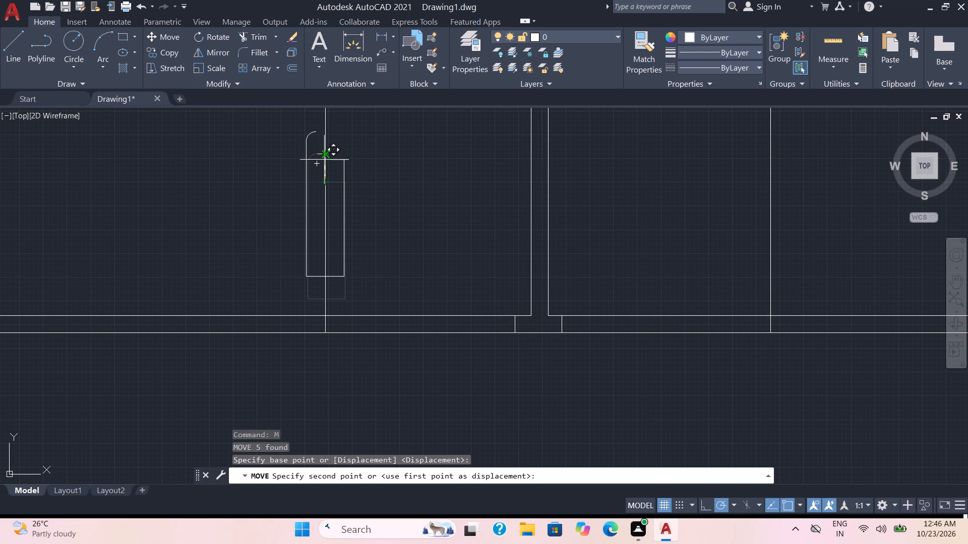
{"action": "left_click", "coordinate": [324, 160]}
Trim the stub of the short top line extending west of the dividing line.
{"action": "scroll", "coordinate": [388, 161], "scroll_direction": "up", "scroll_amount": 1}
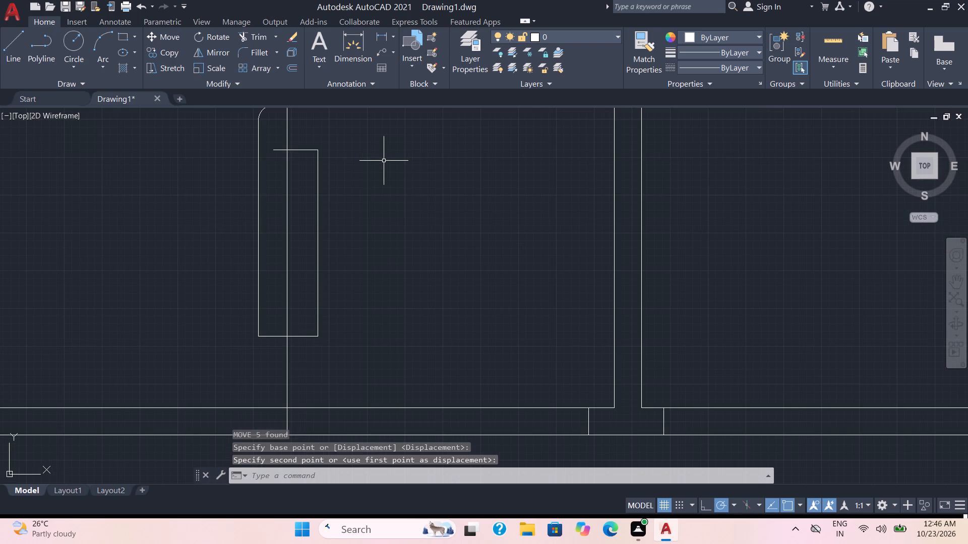
{"action": "scroll", "coordinate": [381, 162], "scroll_direction": "down", "scroll_amount": 1}
{"action": "scroll", "coordinate": [344, 176], "scroll_direction": "up", "scroll_amount": 1}
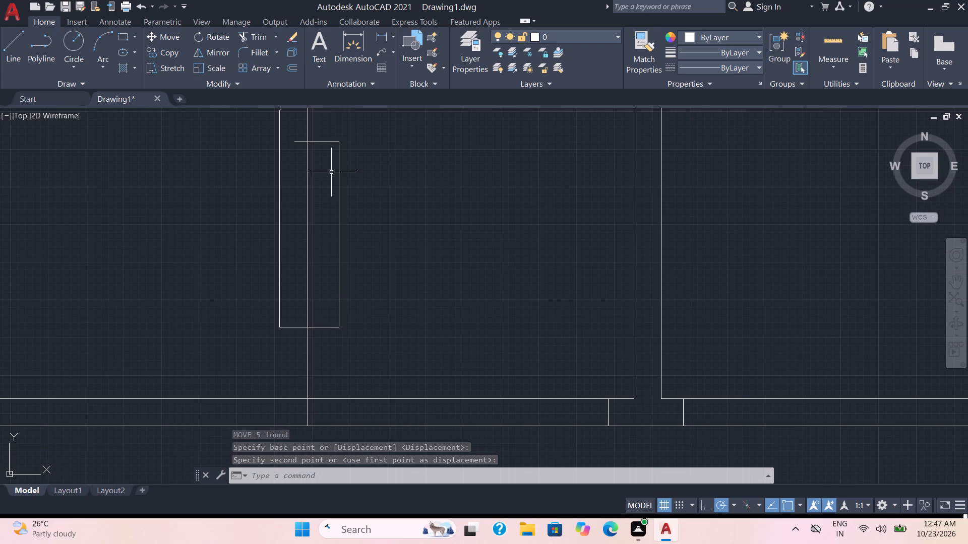
{"action": "middle_click_drag", "start_coordinate": [331, 173], "coordinate": [351, 248]}
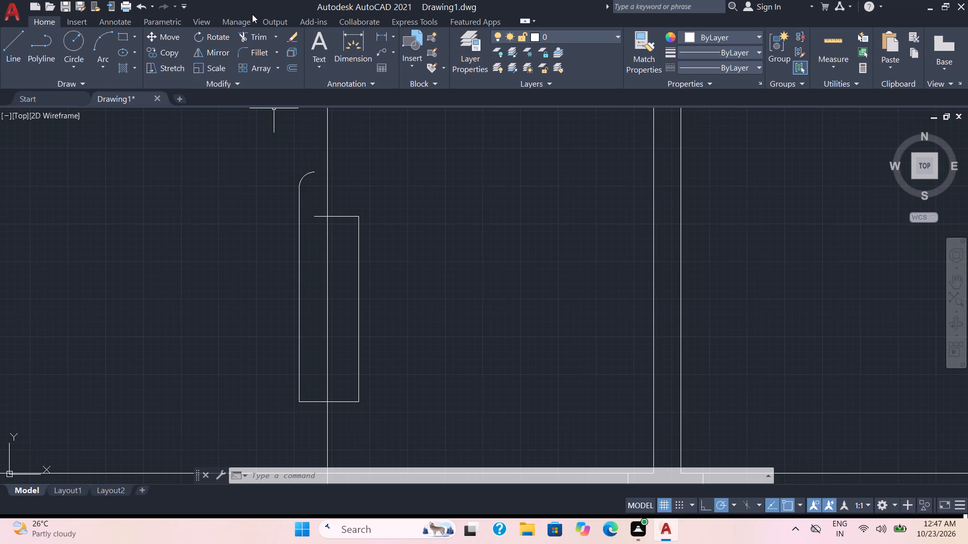
{"action": "left_click", "coordinate": [251, 35]}
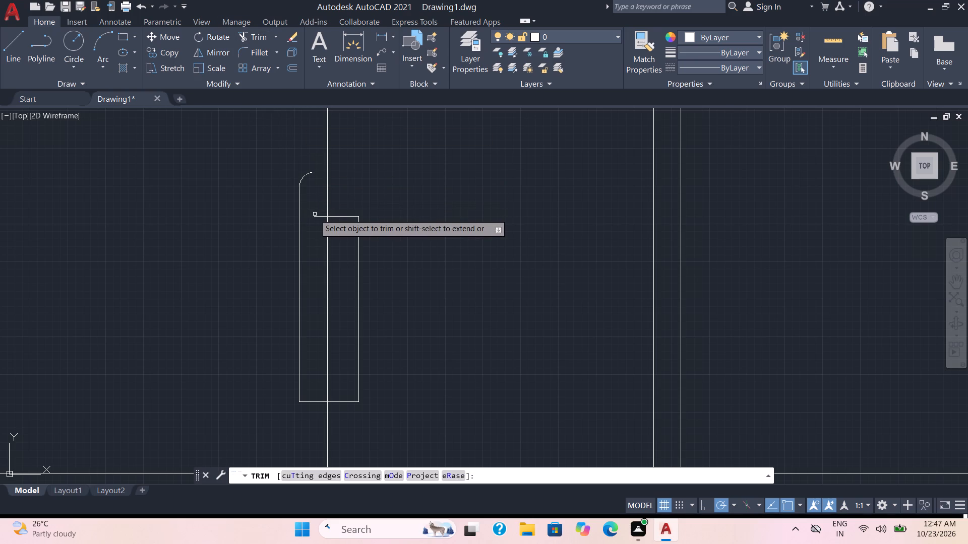
{"action": "left_click", "coordinate": [318, 217]}
Draw a short horizontal line from the upper end of the corner arc to the dividing line, closing the west half's top.
{"action": "left_click", "coordinate": [11, 45]}
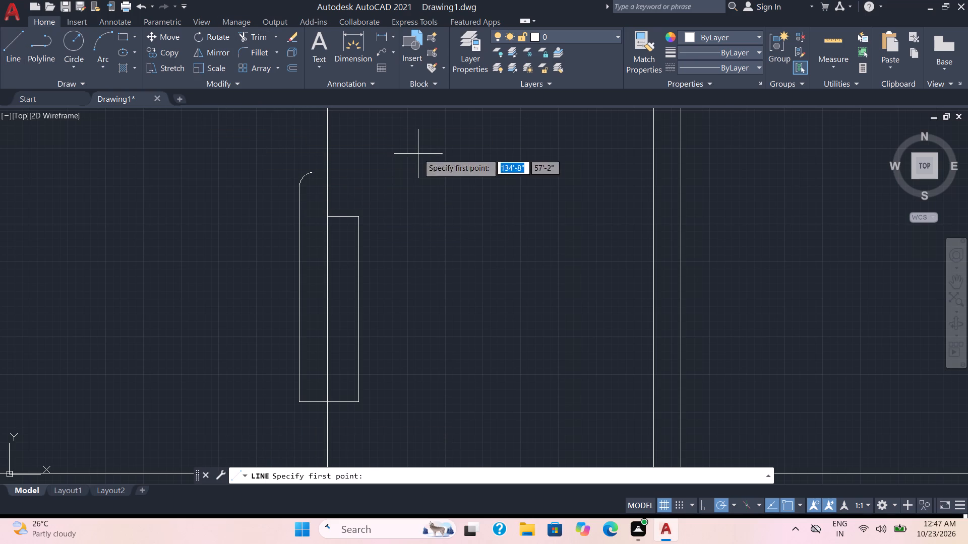
{"action": "left_click", "coordinate": [315, 174]}
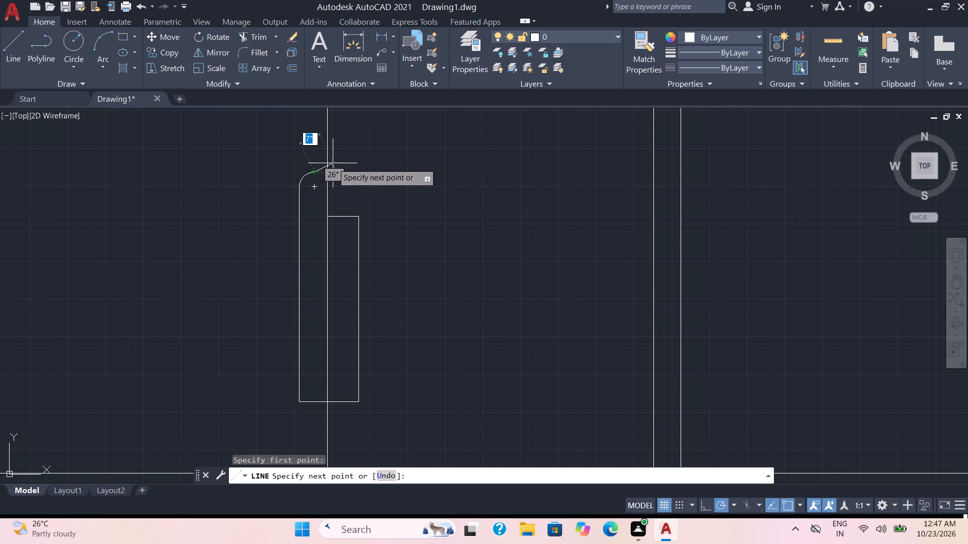
{"action": "left_click", "coordinate": [332, 168]}
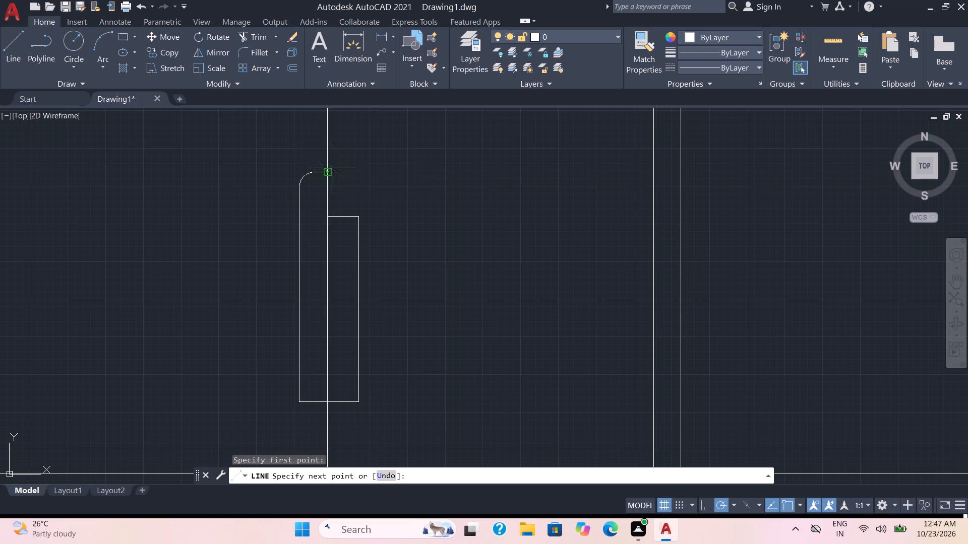
{"action": "key", "text": "Escape"}
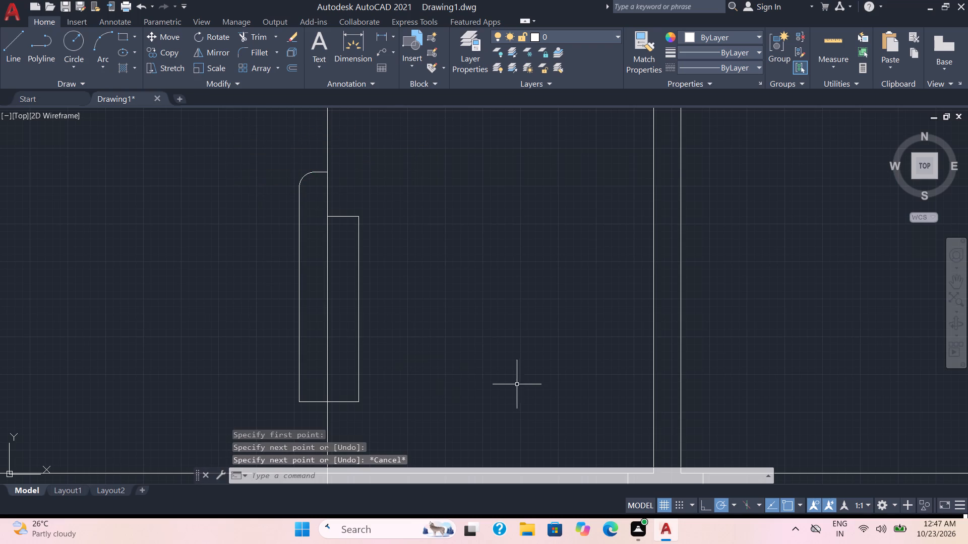
Extend the stepped outline's east and west sides south to the inner line of the front wall.
{"action": "scroll", "coordinate": [518, 384], "scroll_direction": "down", "scroll_amount": 1}
{"action": "middle_click_drag", "start_coordinate": [466, 428], "coordinate": [391, 312]}
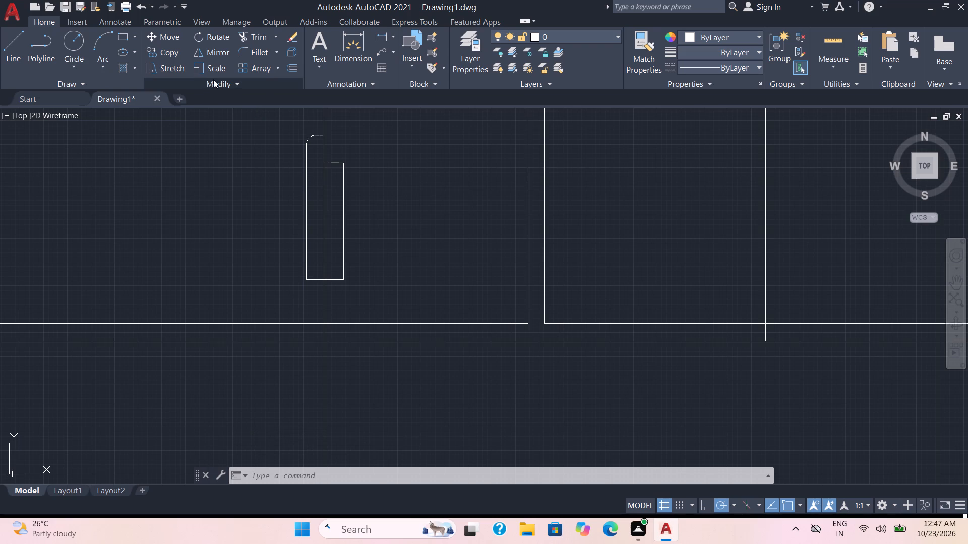
{"action": "left_click", "coordinate": [260, 39]}
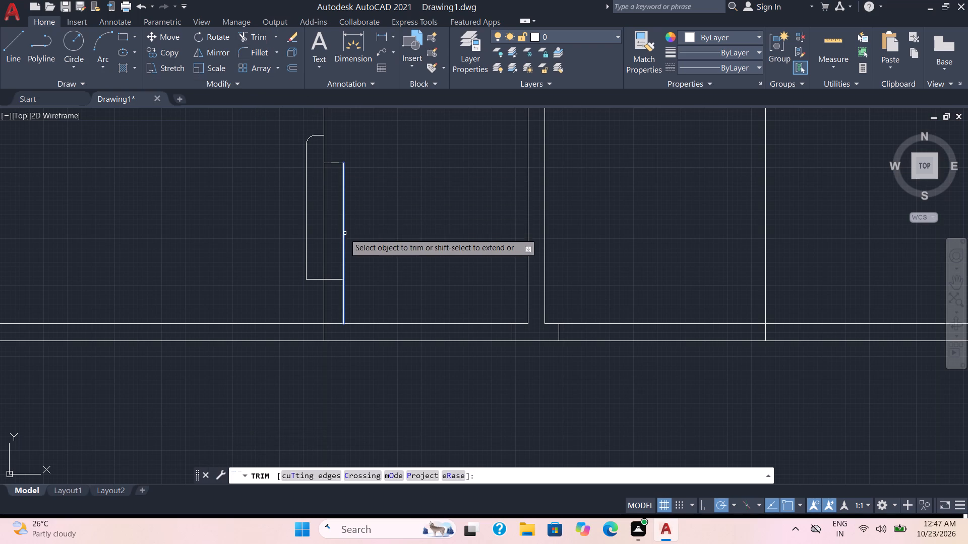
{"action": "left_click", "coordinate": [344, 248], "text": "shift"}
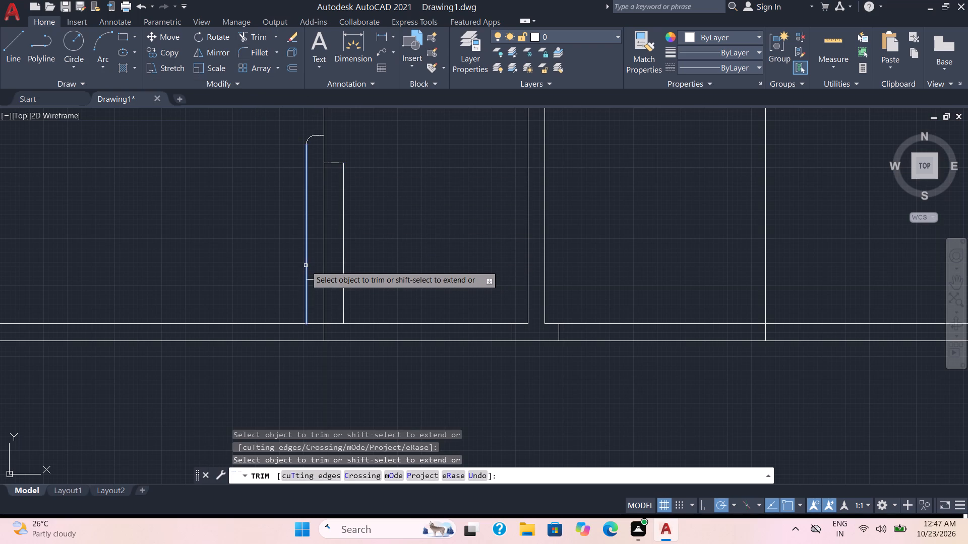
{"action": "left_click", "coordinate": [306, 265], "text": "shift"}
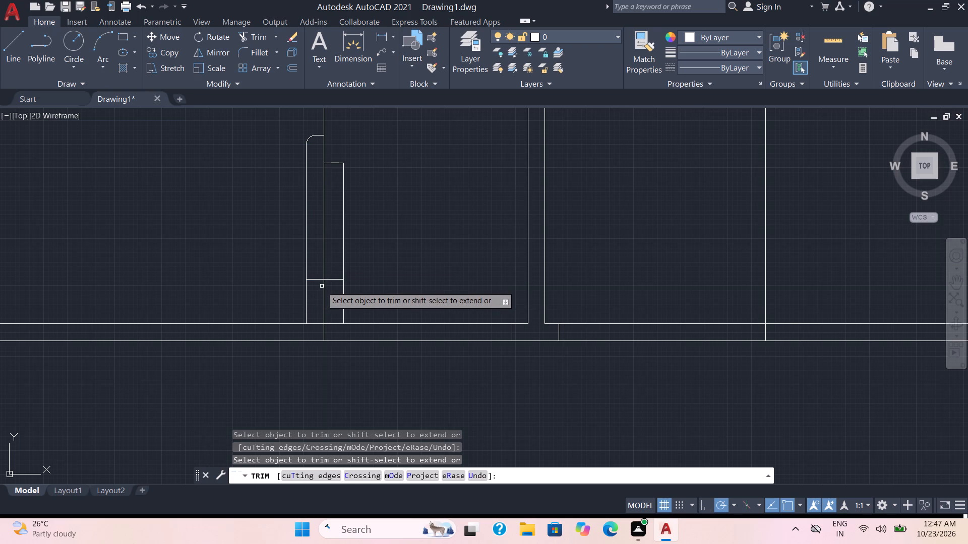
{"action": "key", "text": "Escape"}
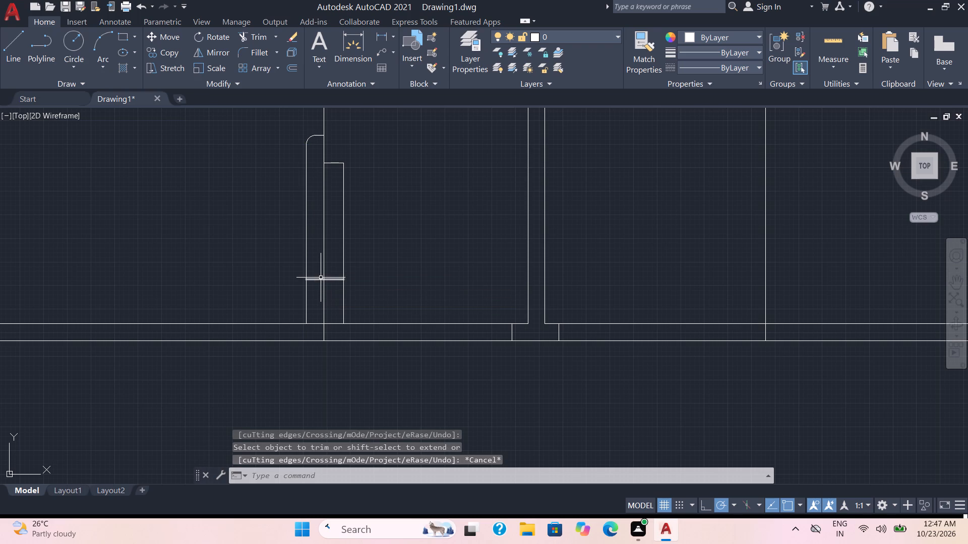
Offset the short crossline south, the stepped outline's east side west and the front wall's inner line north, each by 2".
{"action": "key", "text": "o"}
{"action": "key", "text": "Return"}
{"action": "key", "text": "2"}
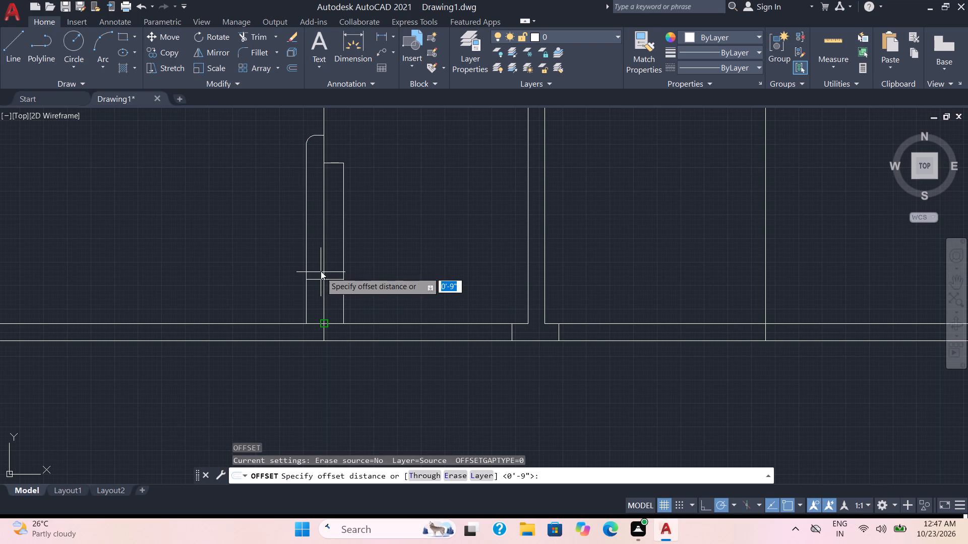
{"action": "key", "text": "Return"}
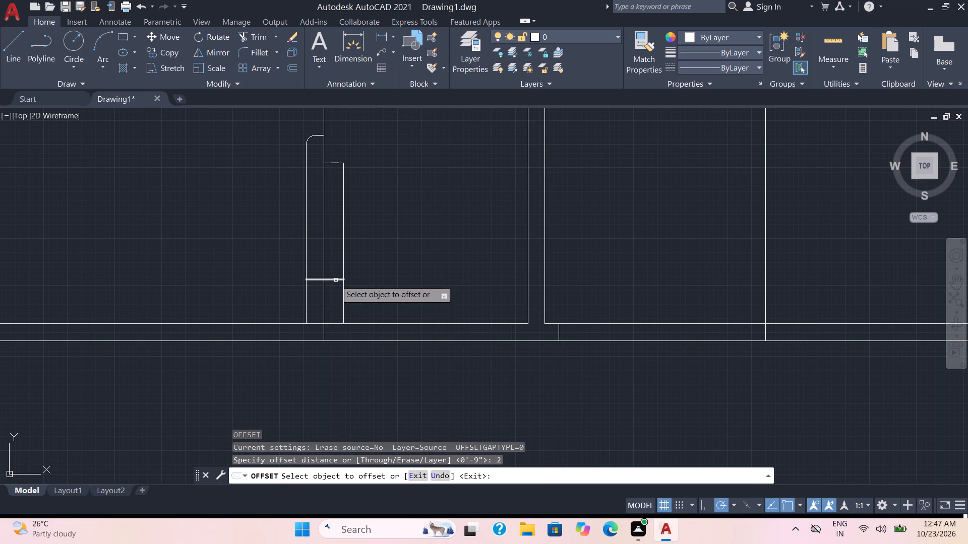
{"action": "left_click", "coordinate": [336, 280]}
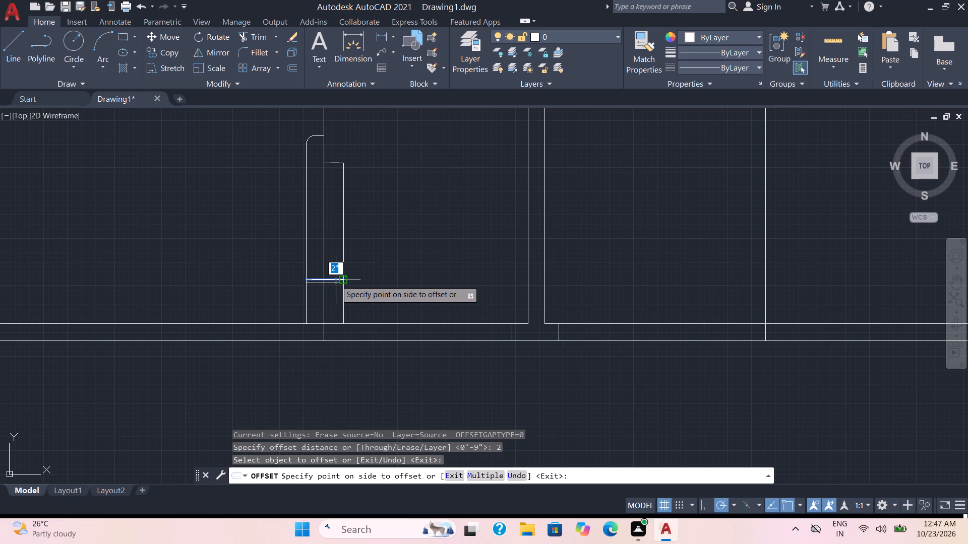
{"action": "left_click", "coordinate": [335, 286]}
{"action": "left_click", "coordinate": [343, 300]}
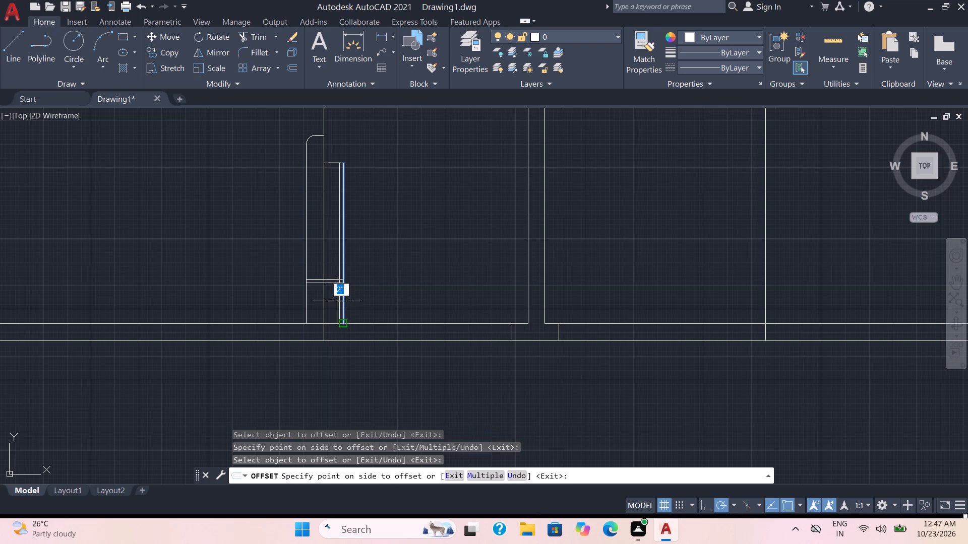
{"action": "left_click", "coordinate": [337, 301]}
{"action": "left_click", "coordinate": [333, 324]}
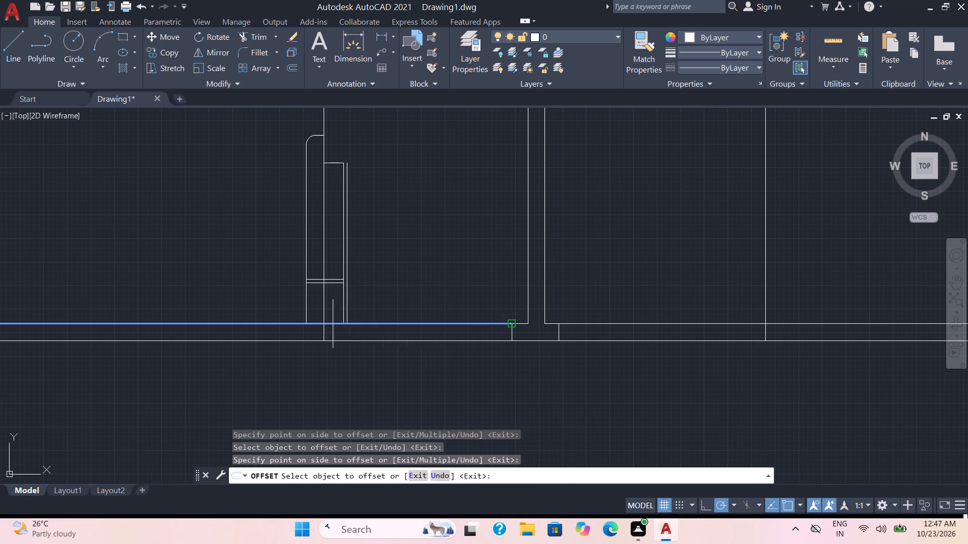
{"action": "left_click", "coordinate": [331, 313]}
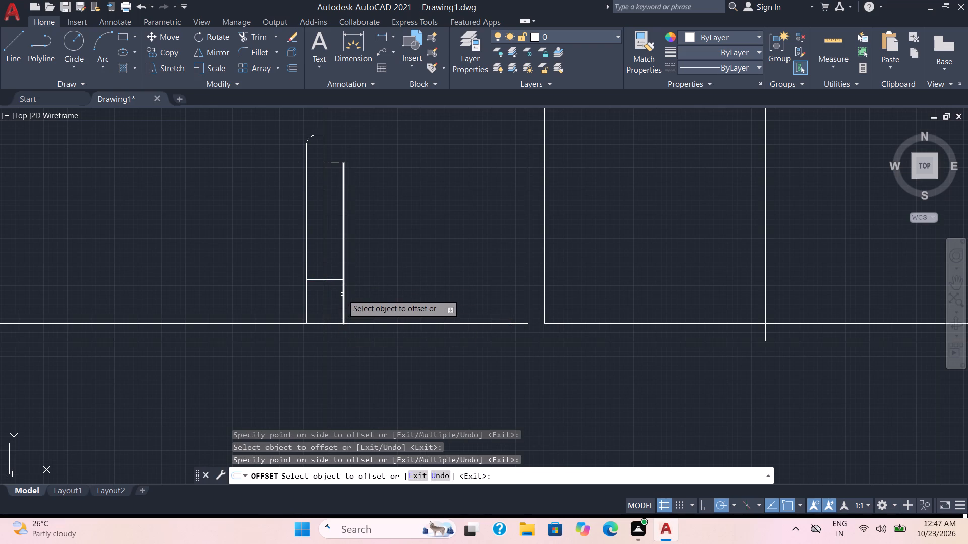
{"action": "left_click", "coordinate": [342, 294]}
{"action": "left_click", "coordinate": [332, 299]}
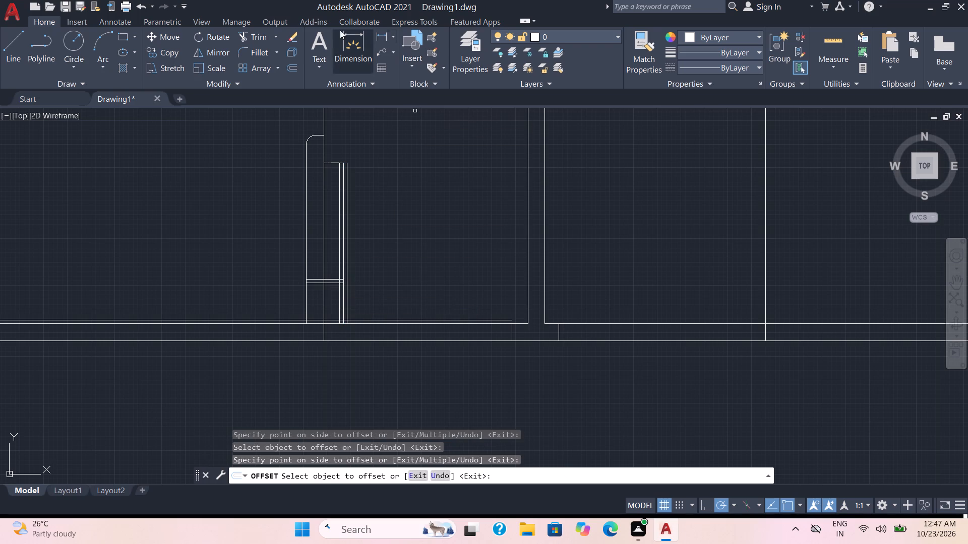
Trim the stray line just east of the stepped outline and the offset lines' excess at its southeast corner.
{"action": "left_click", "coordinate": [260, 36]}
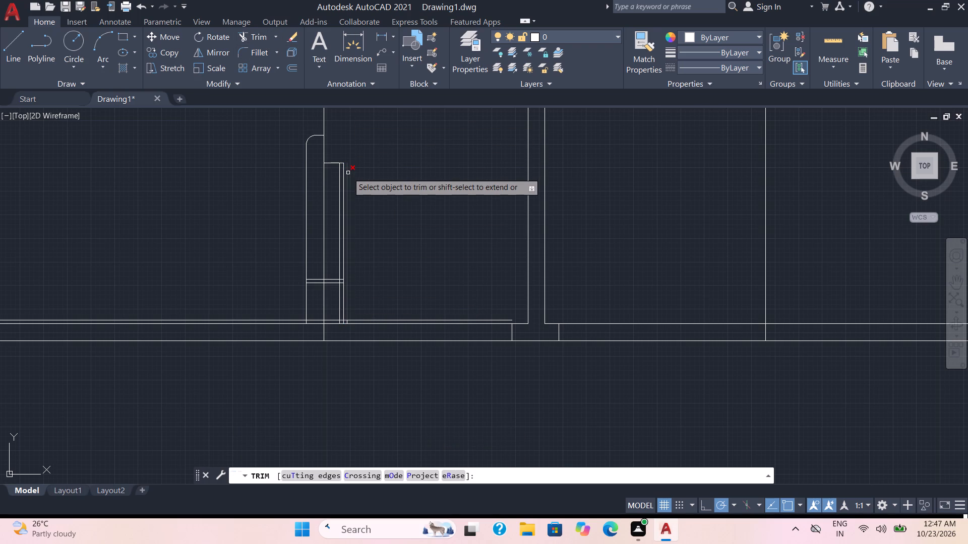
{"action": "left_click", "coordinate": [348, 173]}
{"action": "left_click", "coordinate": [359, 318]}
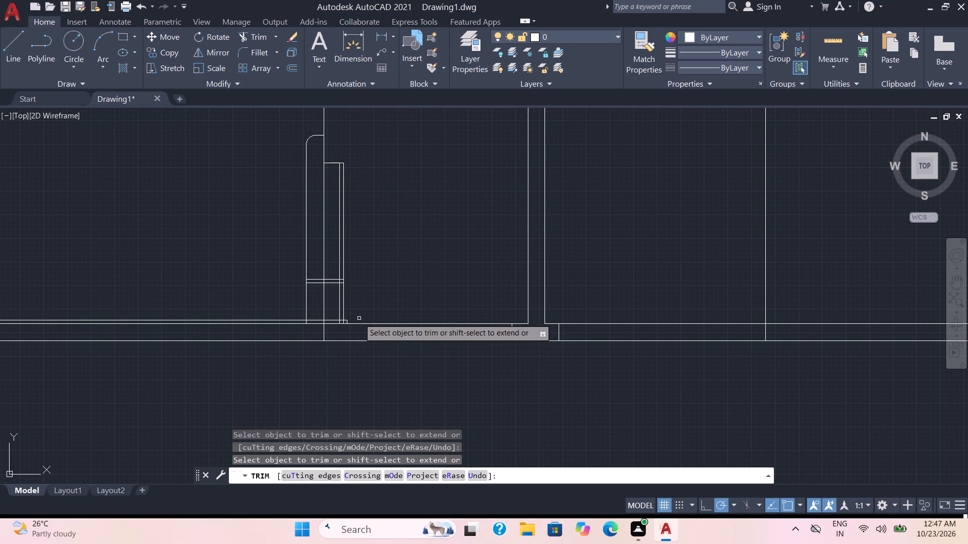
{"action": "scroll", "coordinate": [358, 318], "scroll_direction": "up", "scroll_amount": 2}
{"action": "left_click", "coordinate": [325, 328]}
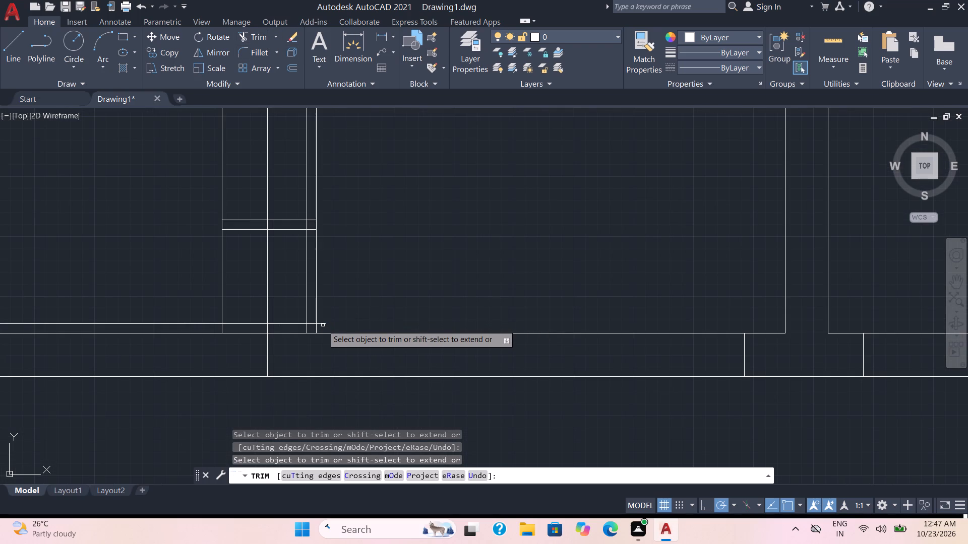
{"action": "left_click", "coordinate": [322, 323]}
{"action": "left_click", "coordinate": [313, 323]}
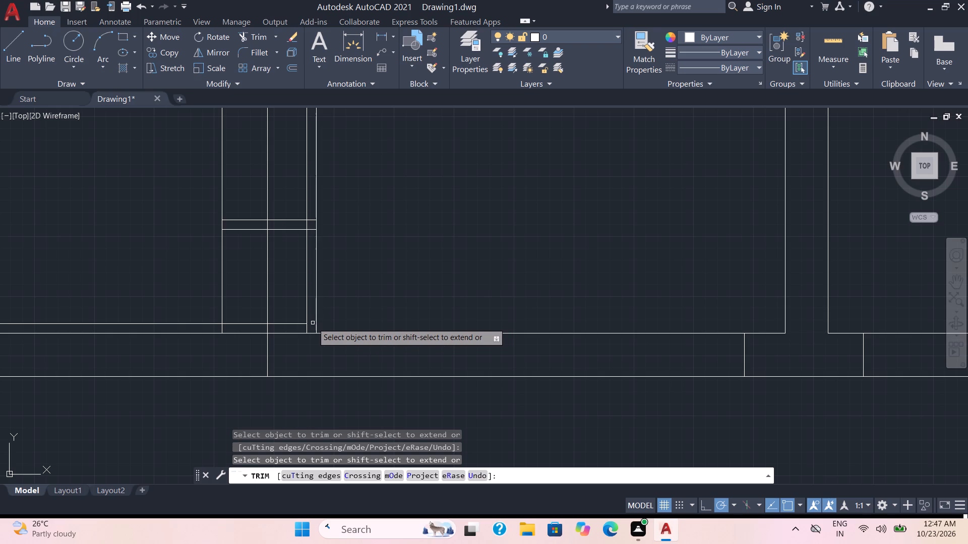
{"action": "left_click", "coordinate": [308, 329]}
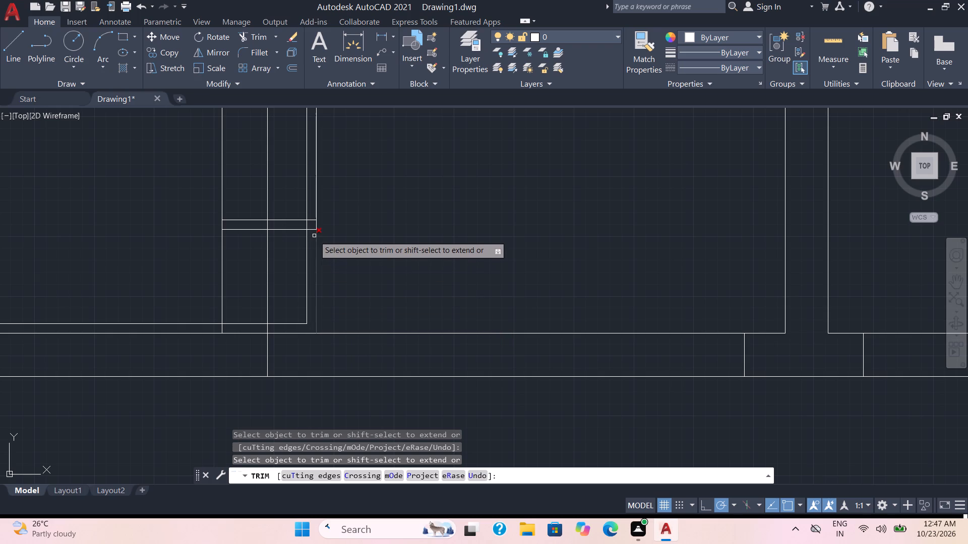
Trim the lines crossing the 2" bands, the base offset west of the outline, and the dividing line inside the lower box and front wall.
{"action": "left_click", "coordinate": [313, 231]}
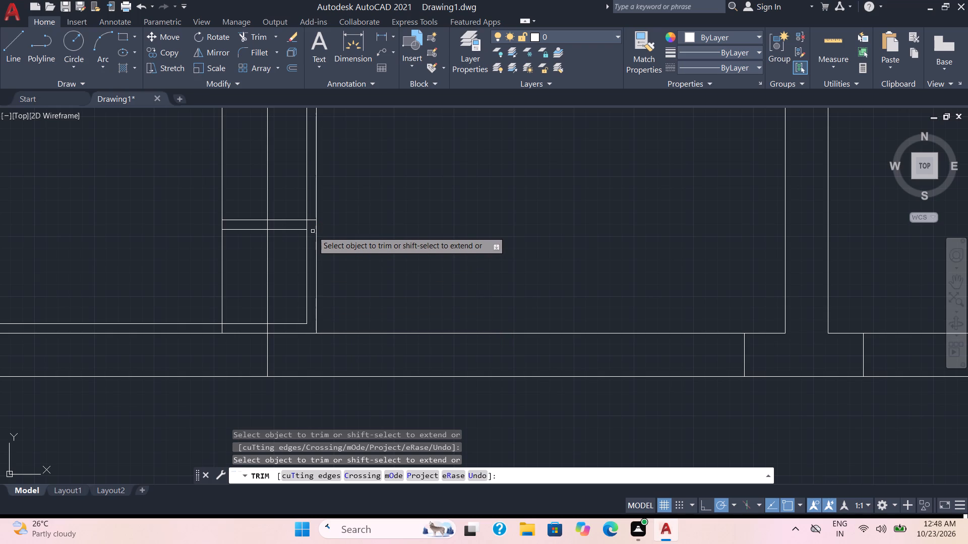
{"action": "left_click", "coordinate": [309, 225]}
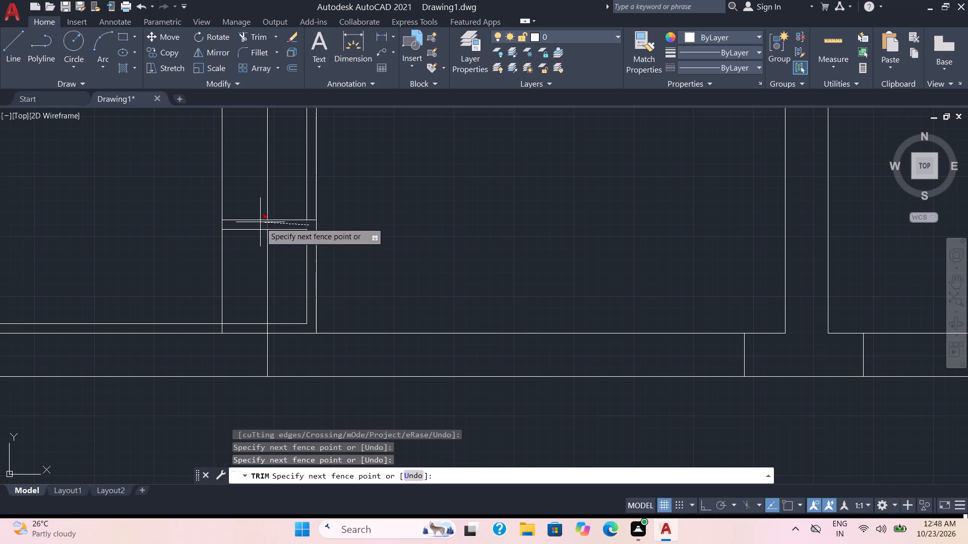
{"action": "left_click", "coordinate": [255, 224]}
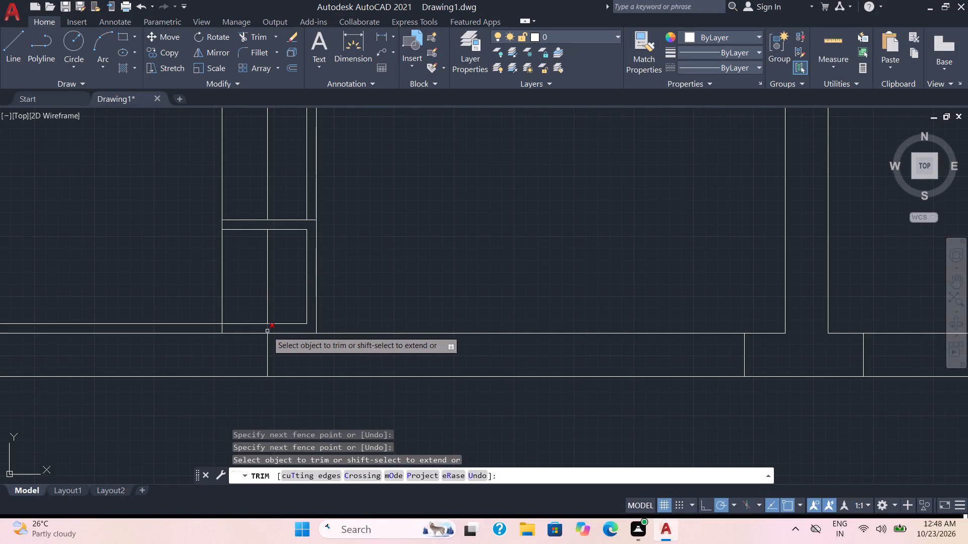
{"action": "left_click", "coordinate": [267, 331]}
{"action": "left_click", "coordinate": [211, 325]}
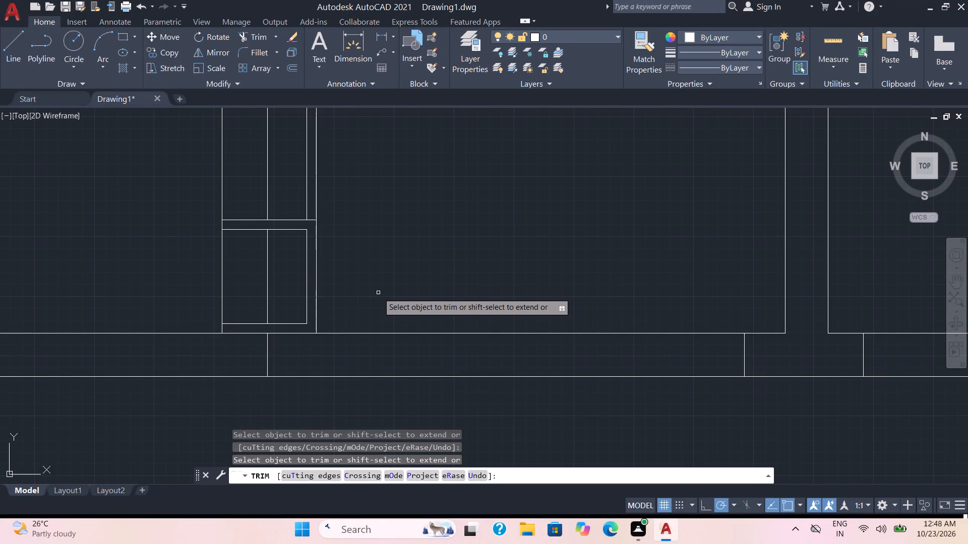
{"action": "scroll", "coordinate": [378, 291], "scroll_direction": "down", "scroll_amount": 2}
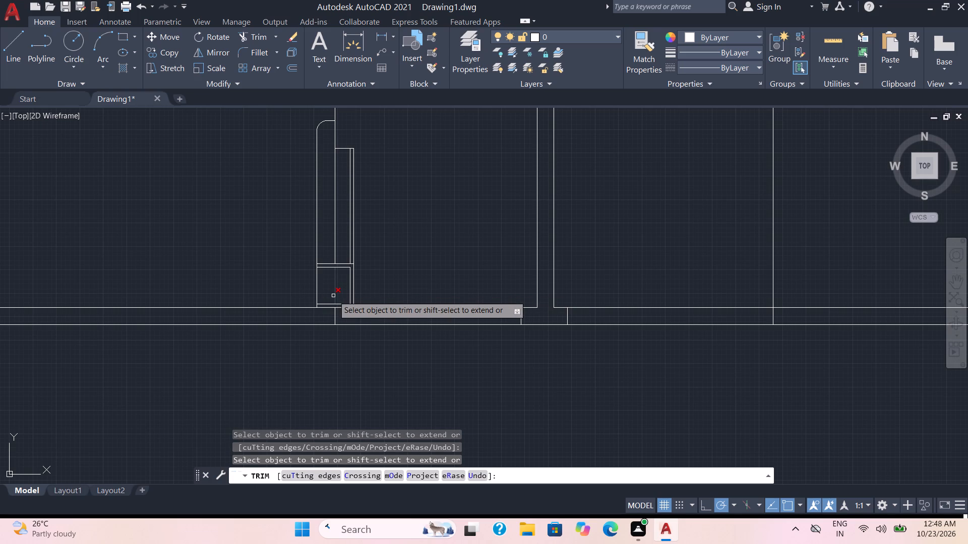
{"action": "left_click", "coordinate": [335, 296]}
{"action": "scroll", "coordinate": [388, 284], "scroll_direction": "down", "scroll_amount": 1}
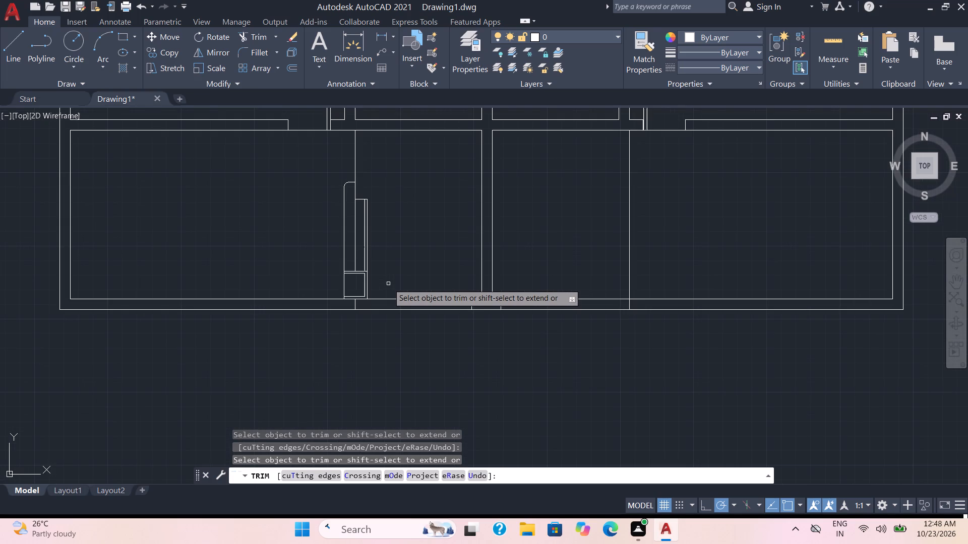
{"action": "left_click", "coordinate": [354, 306]}
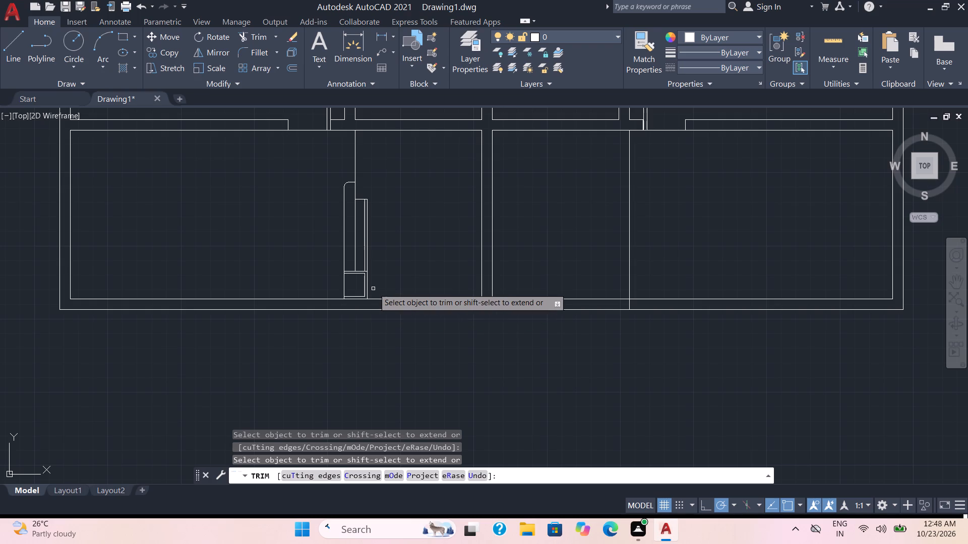
{"action": "key", "text": "Escape"}
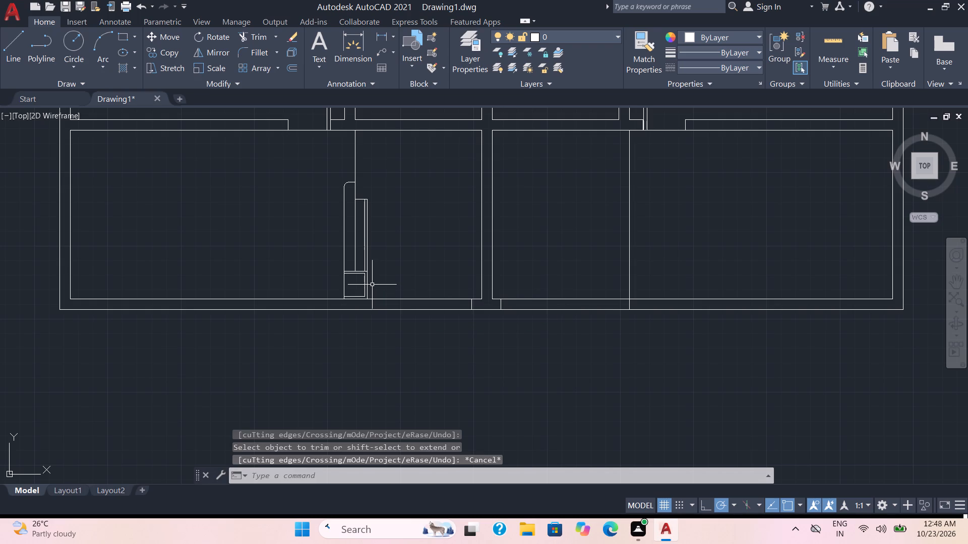
Offset the stepped outline's east side 4" east and extend the copy to the front wall's outer line.
{"action": "key", "text": "o"}
{"action": "key", "text": "Return"}
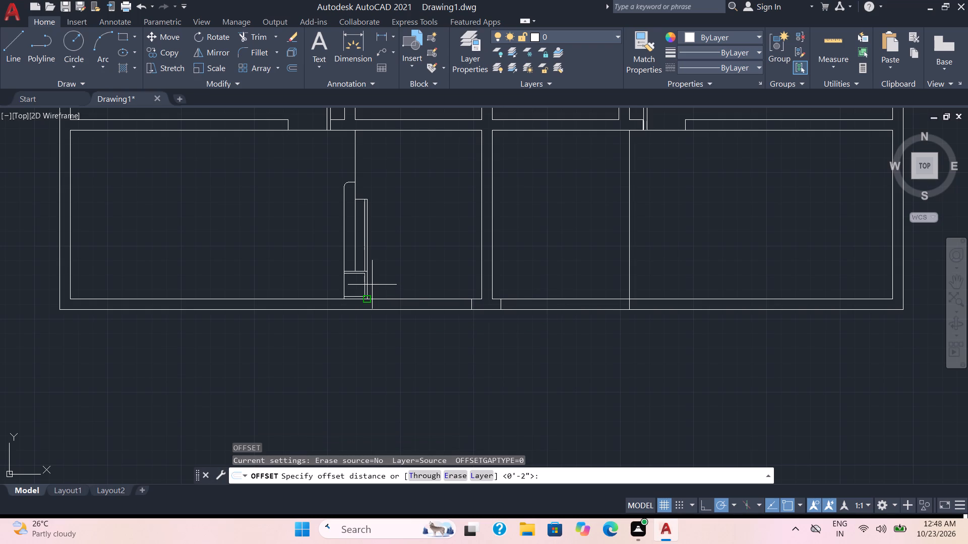
{"action": "key", "text": "2"}
{"action": "key", "text": "Return"}
{"action": "left_click", "coordinate": [368, 282]}
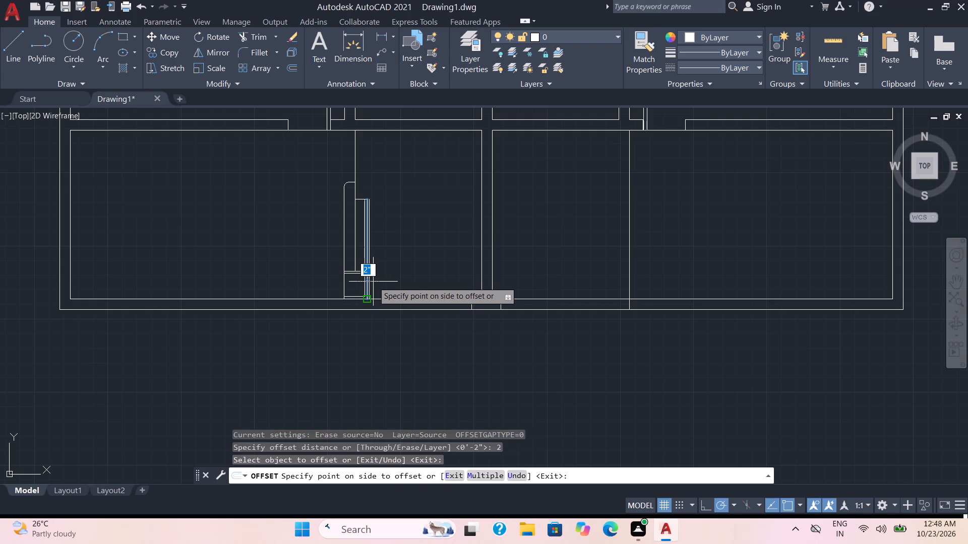
{"action": "key", "text": "4"}
{"action": "key", "text": "Return"}
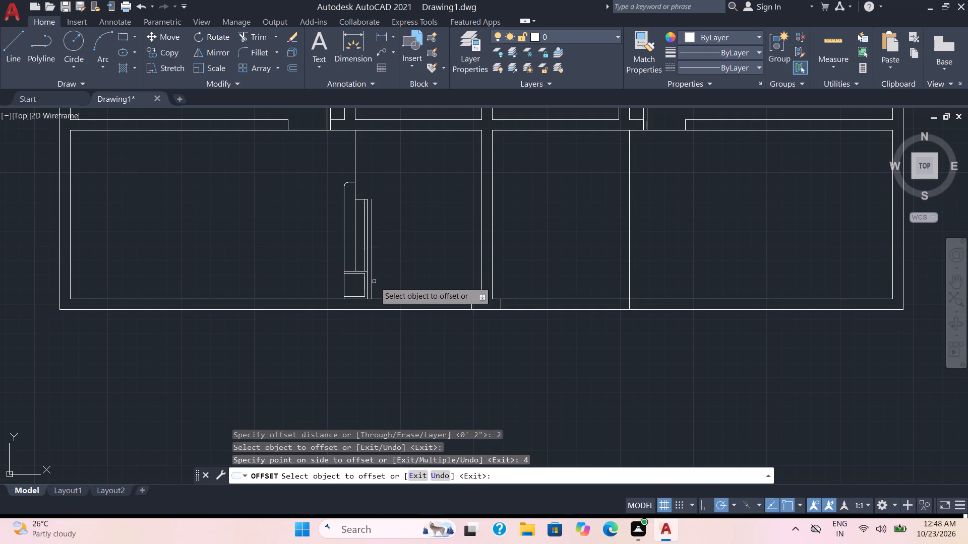
{"action": "key", "text": "Escape"}
{"action": "type", "text": "TR"}
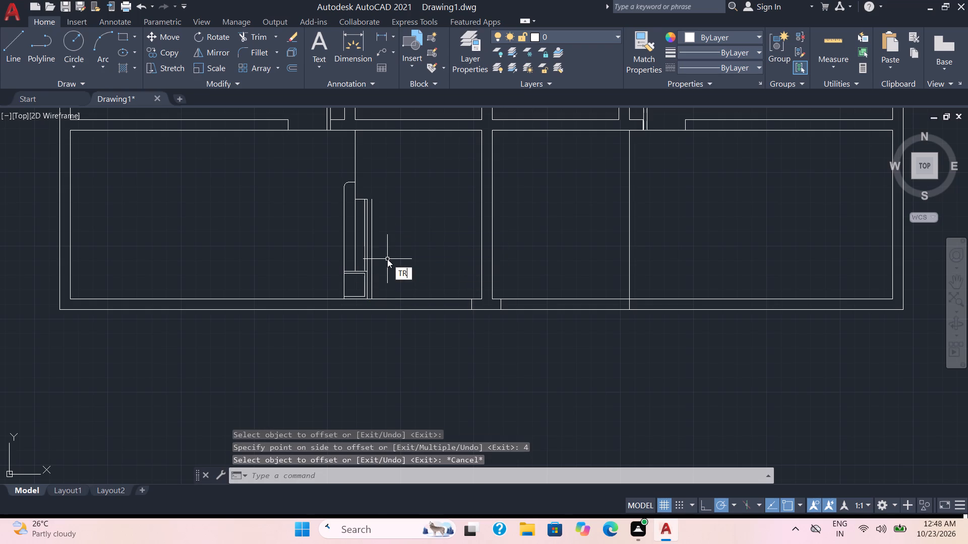
{"action": "key", "text": "Return"}
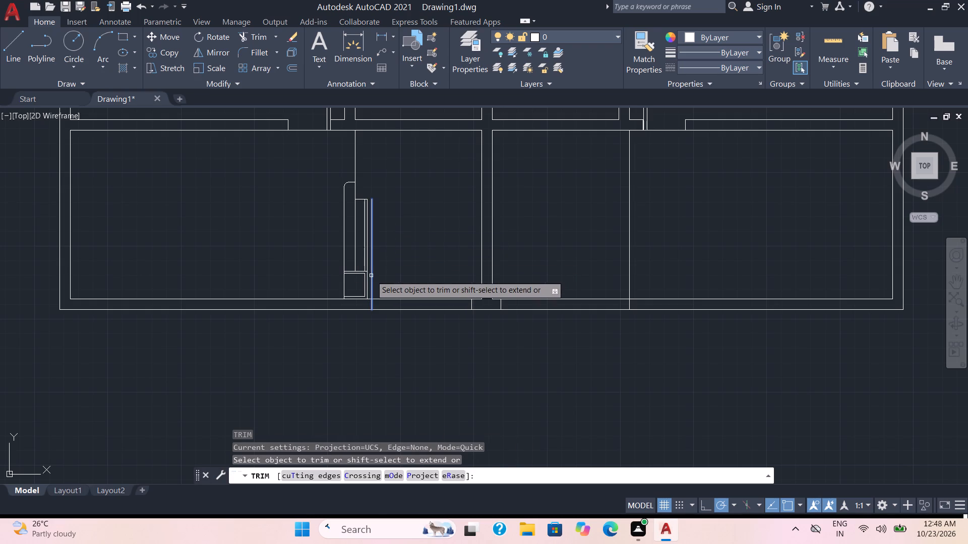
{"action": "left_click", "coordinate": [370, 277], "text": "shift"}
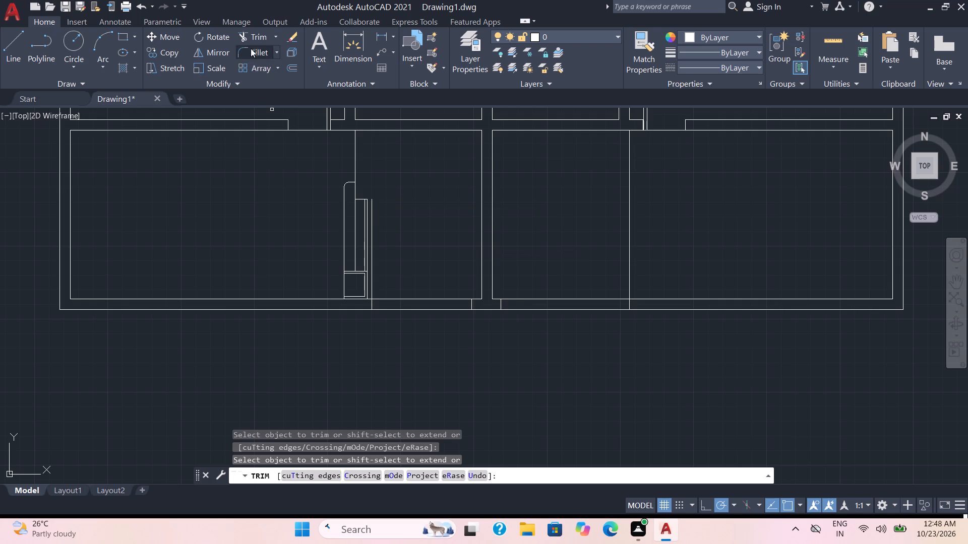
Trim the front wall's inner line between the new jamb and the existing jamb, plus the new line north of the wall.
{"action": "left_click", "coordinate": [247, 41]}
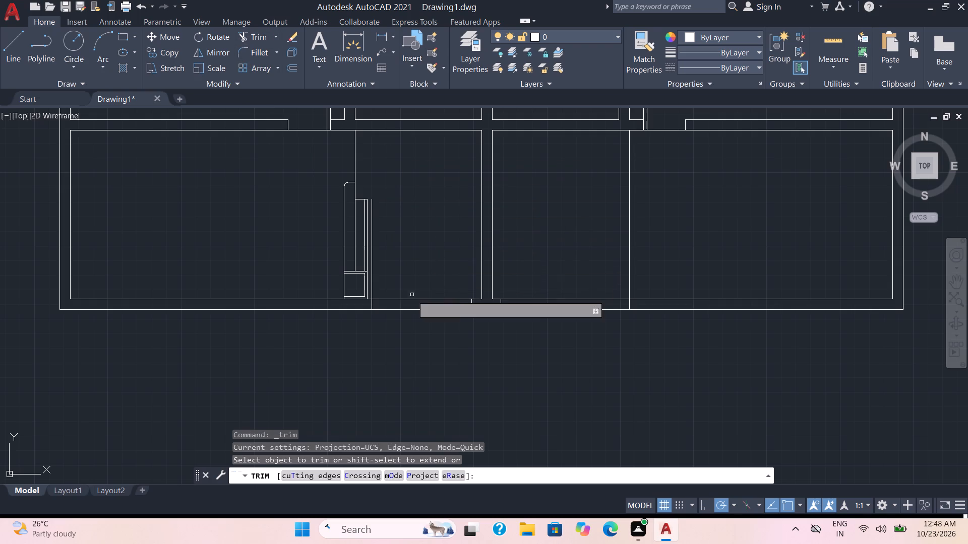
{"action": "left_click", "coordinate": [406, 301]}
{"action": "left_click", "coordinate": [372, 288]}
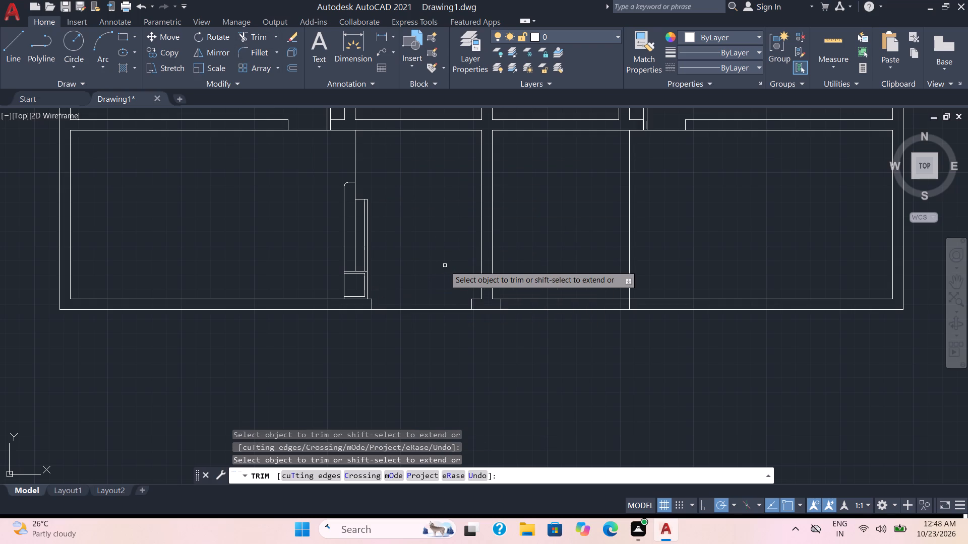
{"action": "key", "text": "Escape"}
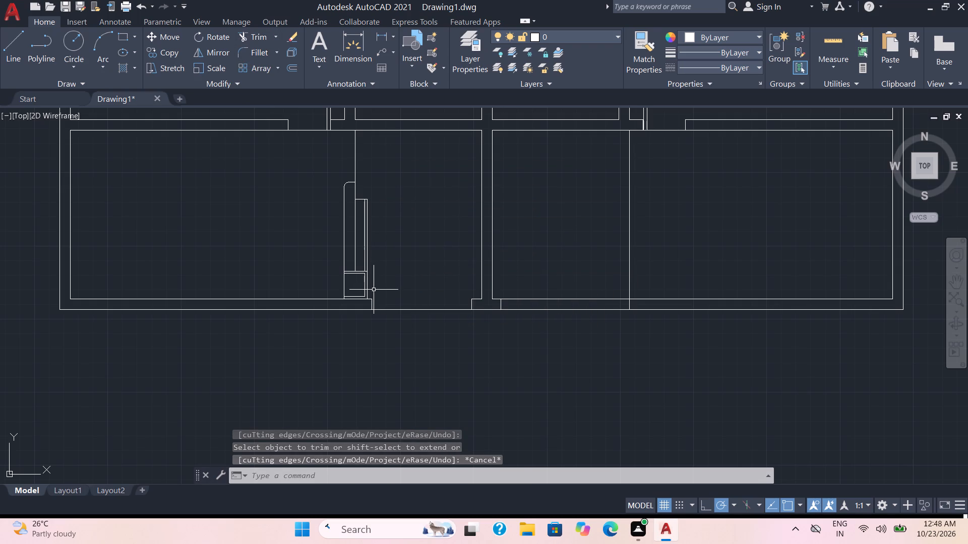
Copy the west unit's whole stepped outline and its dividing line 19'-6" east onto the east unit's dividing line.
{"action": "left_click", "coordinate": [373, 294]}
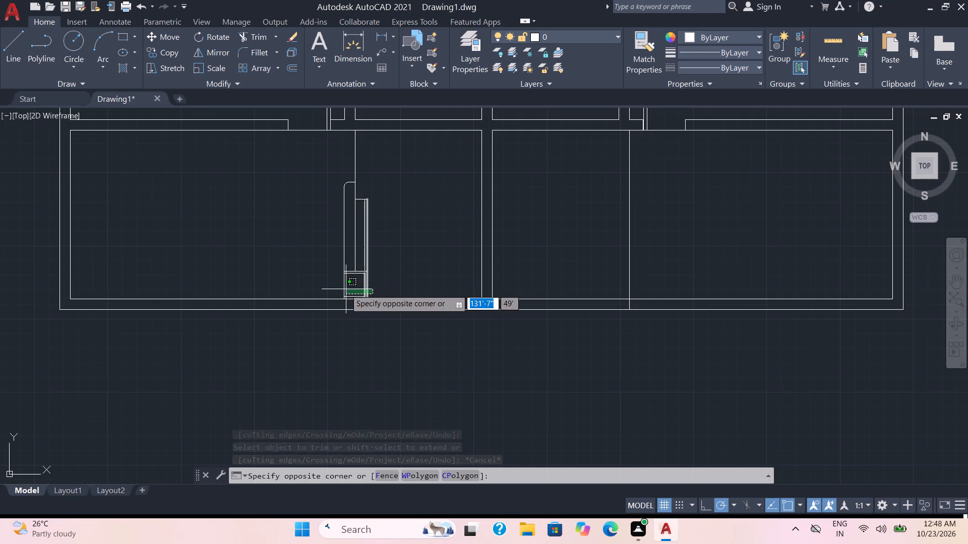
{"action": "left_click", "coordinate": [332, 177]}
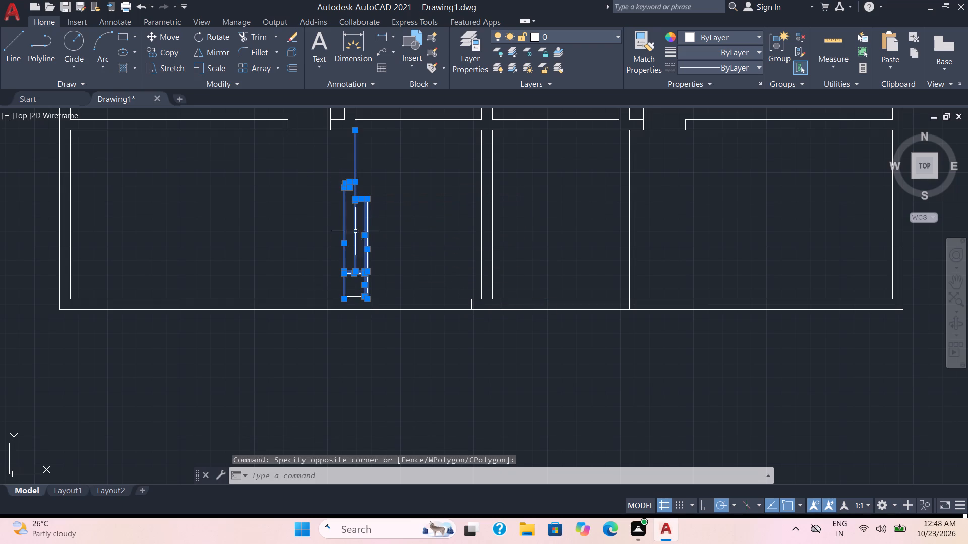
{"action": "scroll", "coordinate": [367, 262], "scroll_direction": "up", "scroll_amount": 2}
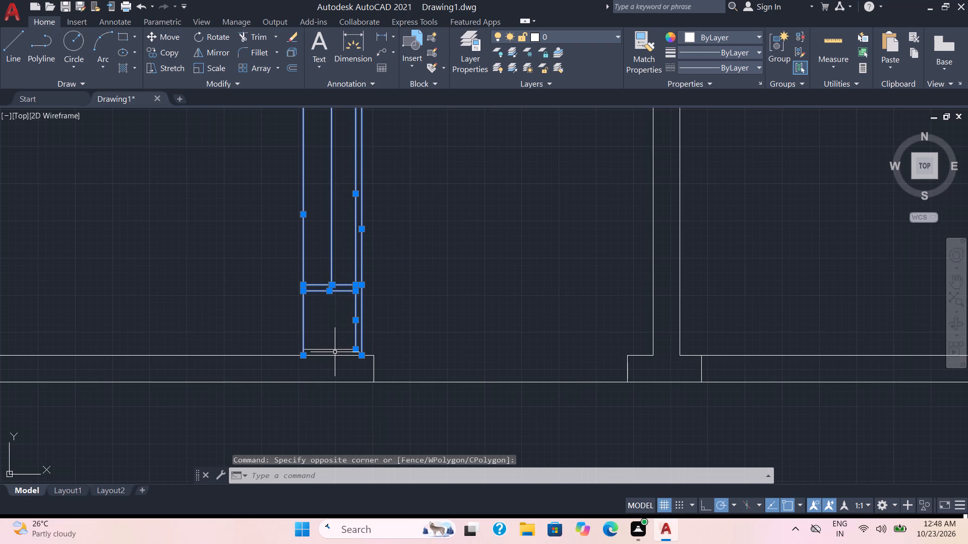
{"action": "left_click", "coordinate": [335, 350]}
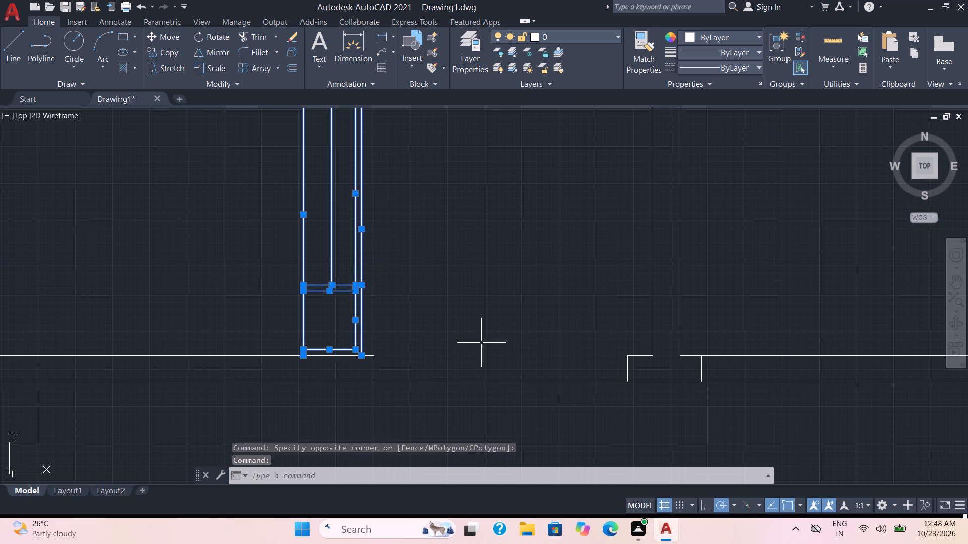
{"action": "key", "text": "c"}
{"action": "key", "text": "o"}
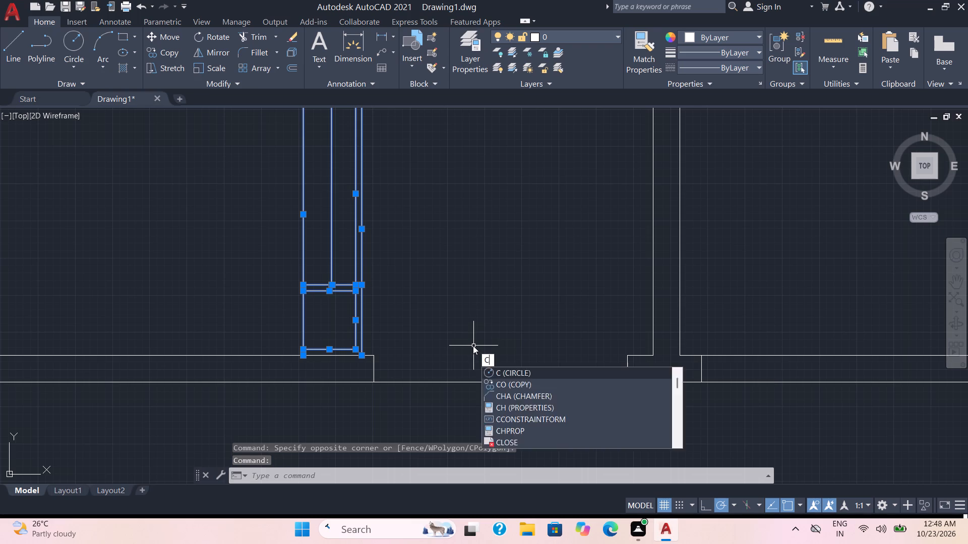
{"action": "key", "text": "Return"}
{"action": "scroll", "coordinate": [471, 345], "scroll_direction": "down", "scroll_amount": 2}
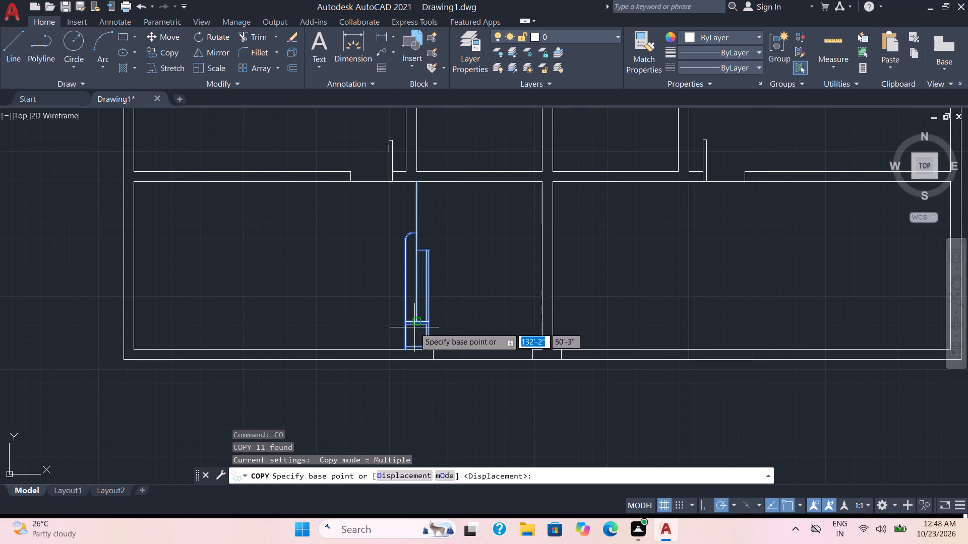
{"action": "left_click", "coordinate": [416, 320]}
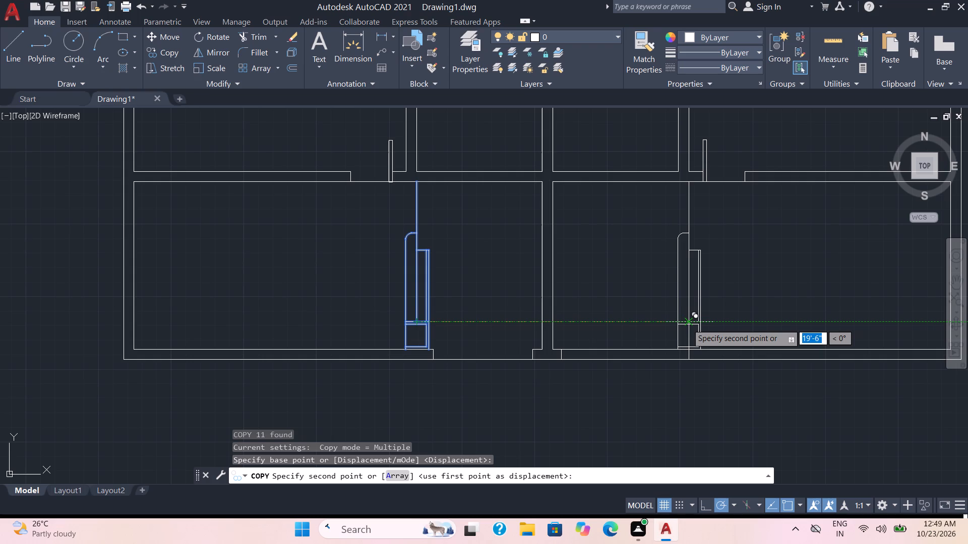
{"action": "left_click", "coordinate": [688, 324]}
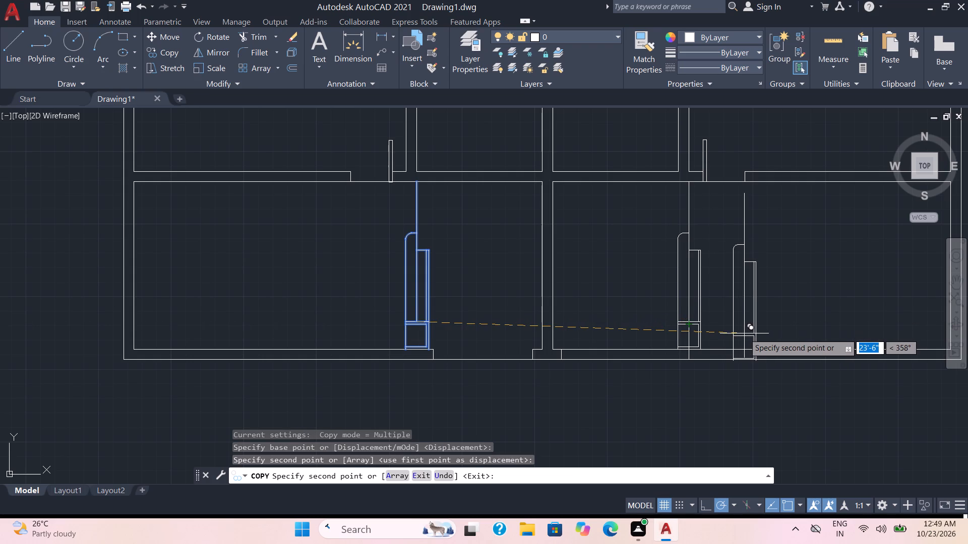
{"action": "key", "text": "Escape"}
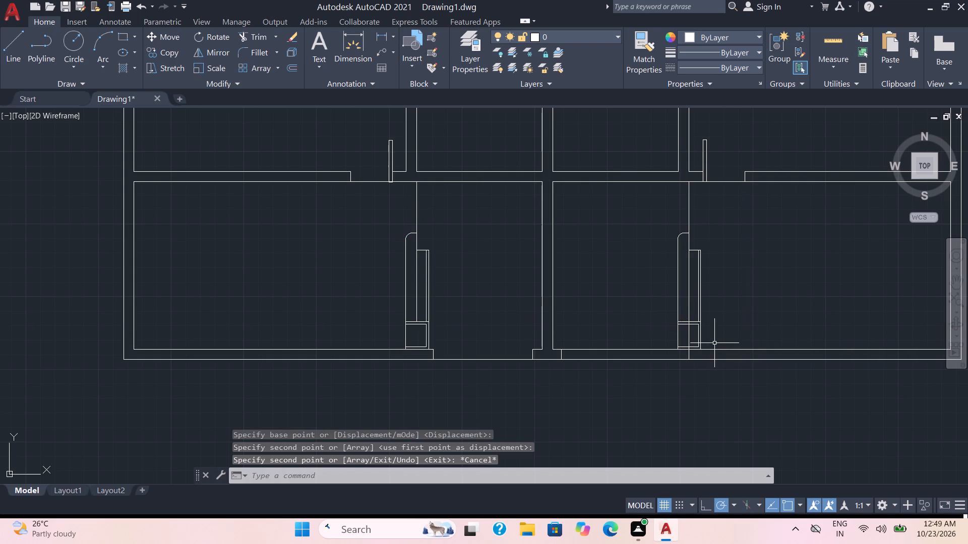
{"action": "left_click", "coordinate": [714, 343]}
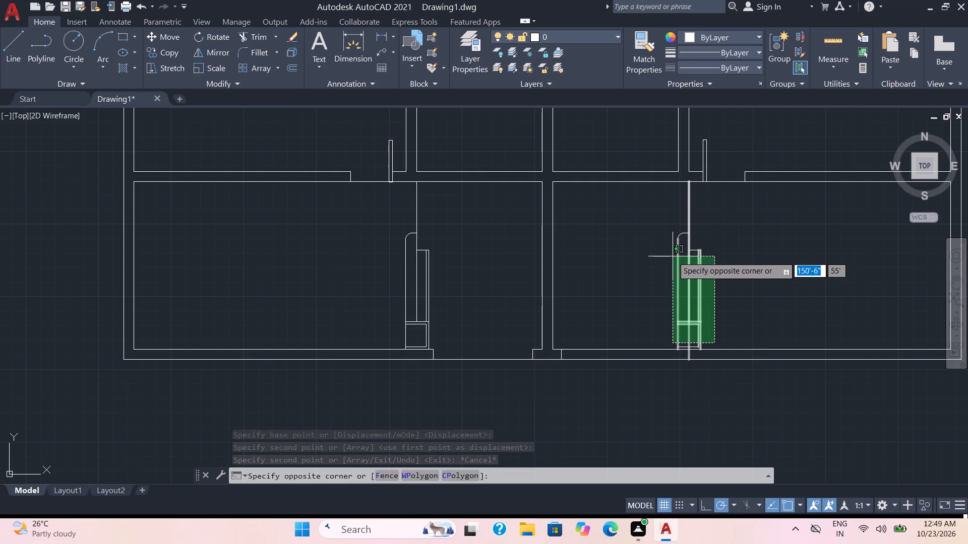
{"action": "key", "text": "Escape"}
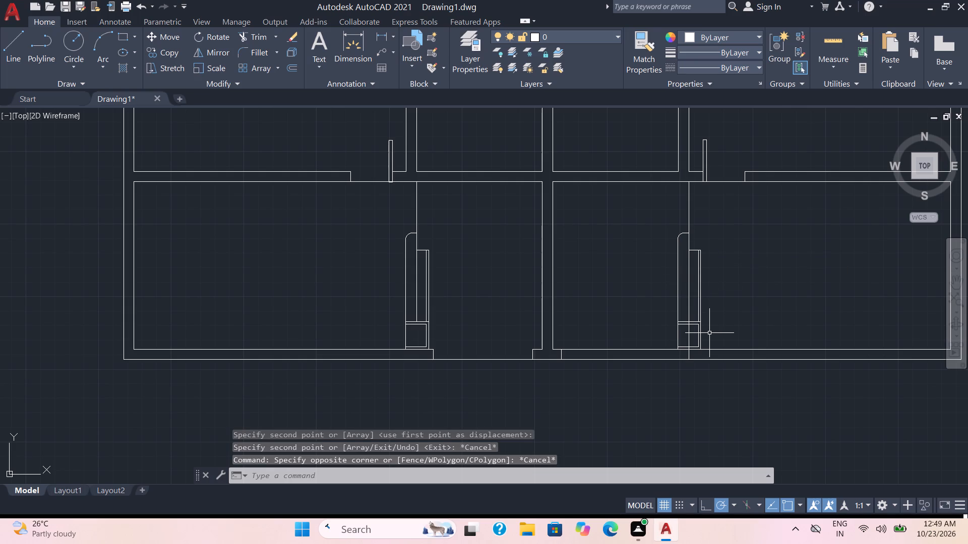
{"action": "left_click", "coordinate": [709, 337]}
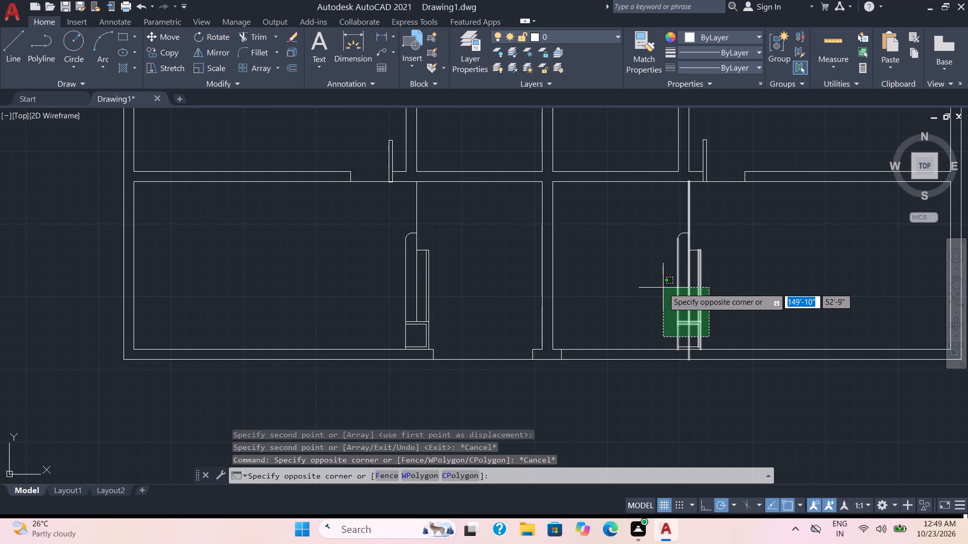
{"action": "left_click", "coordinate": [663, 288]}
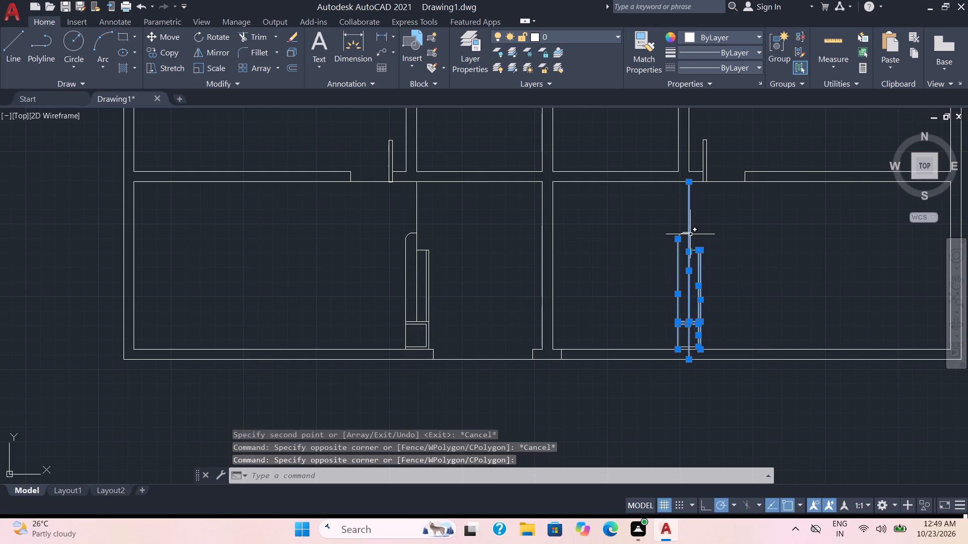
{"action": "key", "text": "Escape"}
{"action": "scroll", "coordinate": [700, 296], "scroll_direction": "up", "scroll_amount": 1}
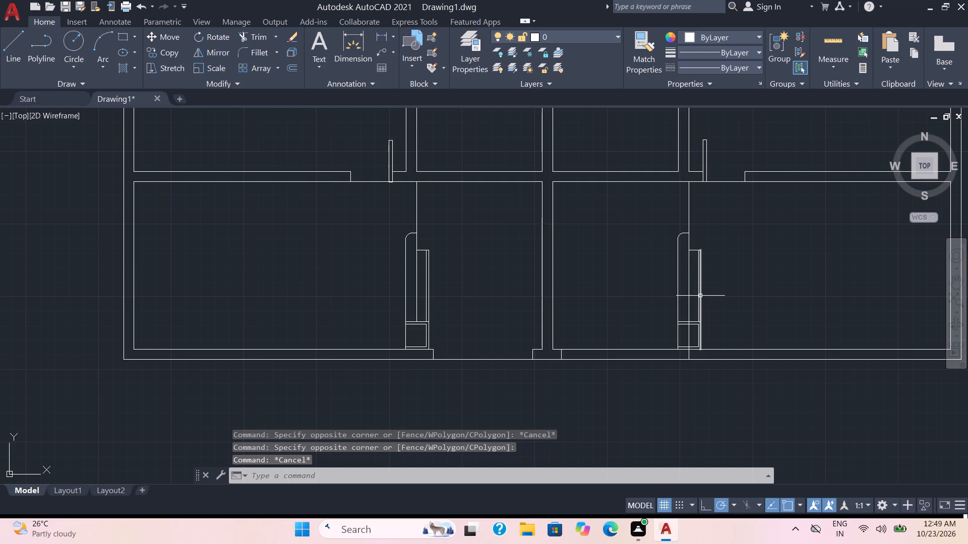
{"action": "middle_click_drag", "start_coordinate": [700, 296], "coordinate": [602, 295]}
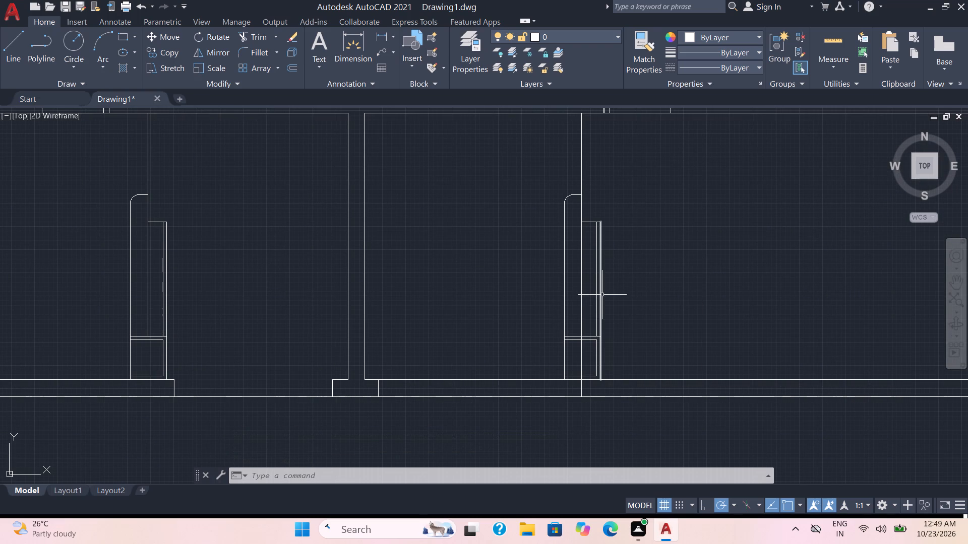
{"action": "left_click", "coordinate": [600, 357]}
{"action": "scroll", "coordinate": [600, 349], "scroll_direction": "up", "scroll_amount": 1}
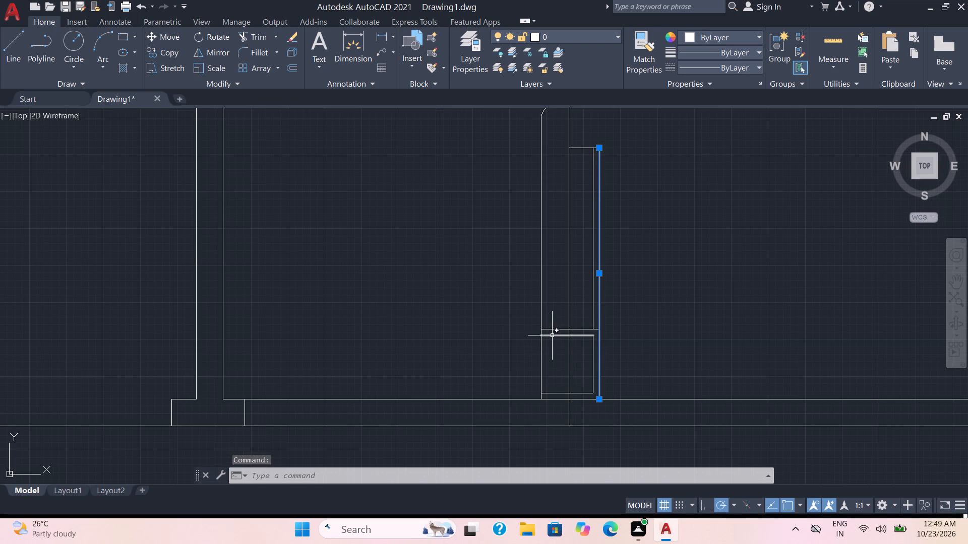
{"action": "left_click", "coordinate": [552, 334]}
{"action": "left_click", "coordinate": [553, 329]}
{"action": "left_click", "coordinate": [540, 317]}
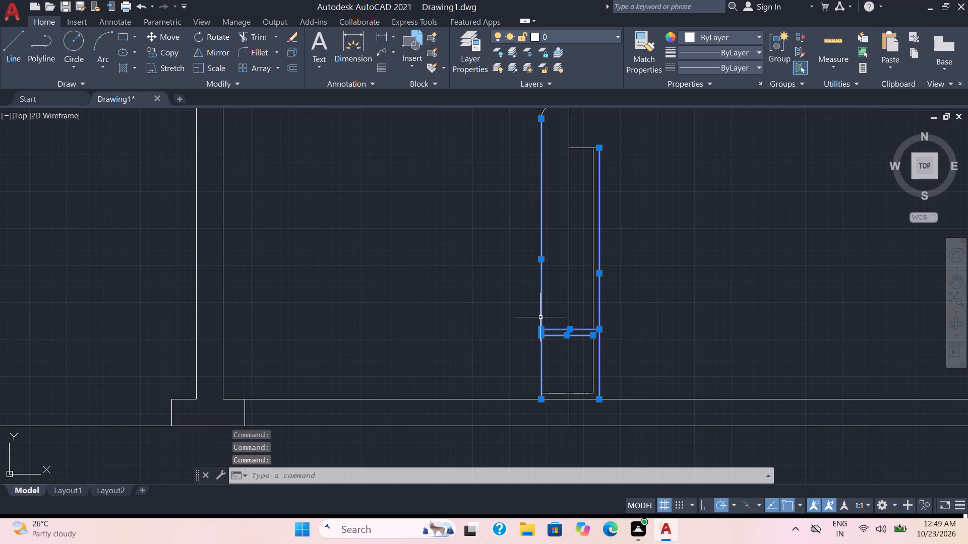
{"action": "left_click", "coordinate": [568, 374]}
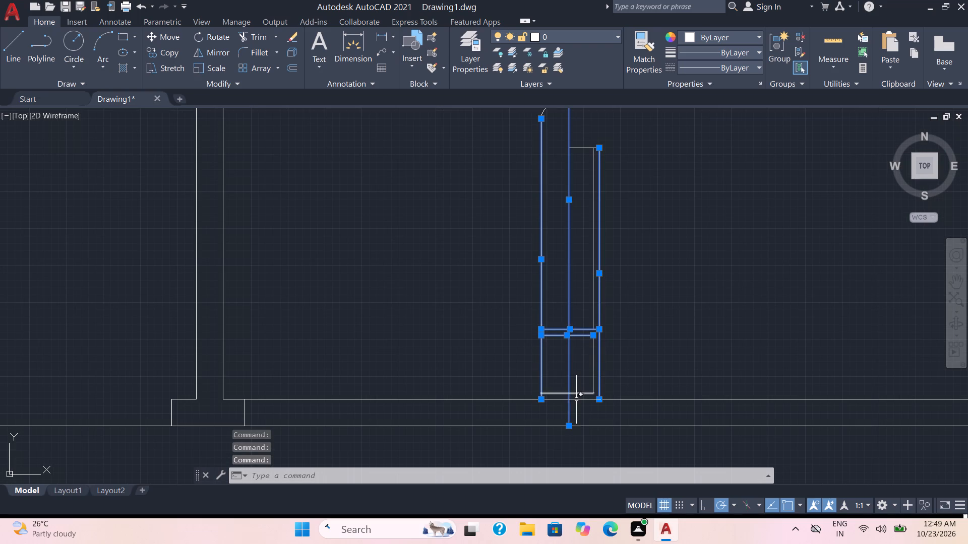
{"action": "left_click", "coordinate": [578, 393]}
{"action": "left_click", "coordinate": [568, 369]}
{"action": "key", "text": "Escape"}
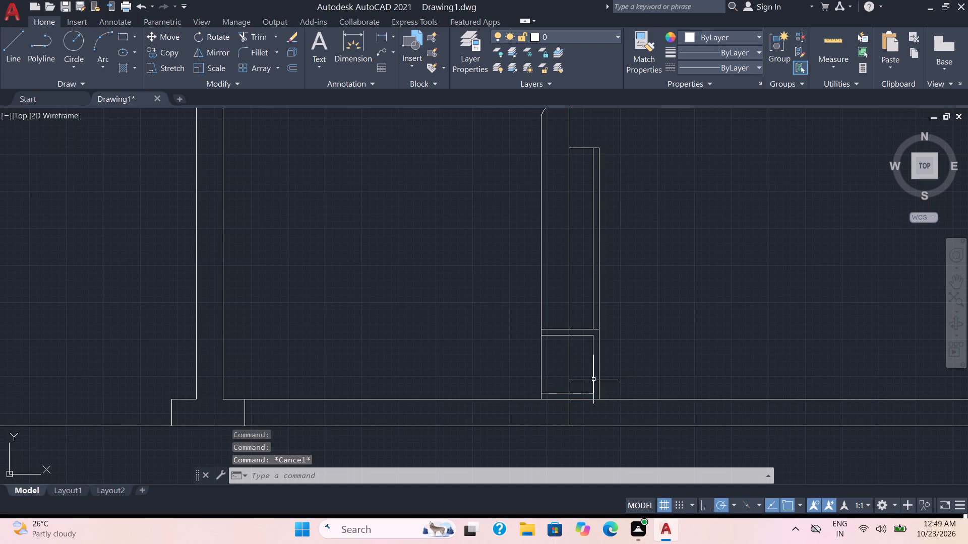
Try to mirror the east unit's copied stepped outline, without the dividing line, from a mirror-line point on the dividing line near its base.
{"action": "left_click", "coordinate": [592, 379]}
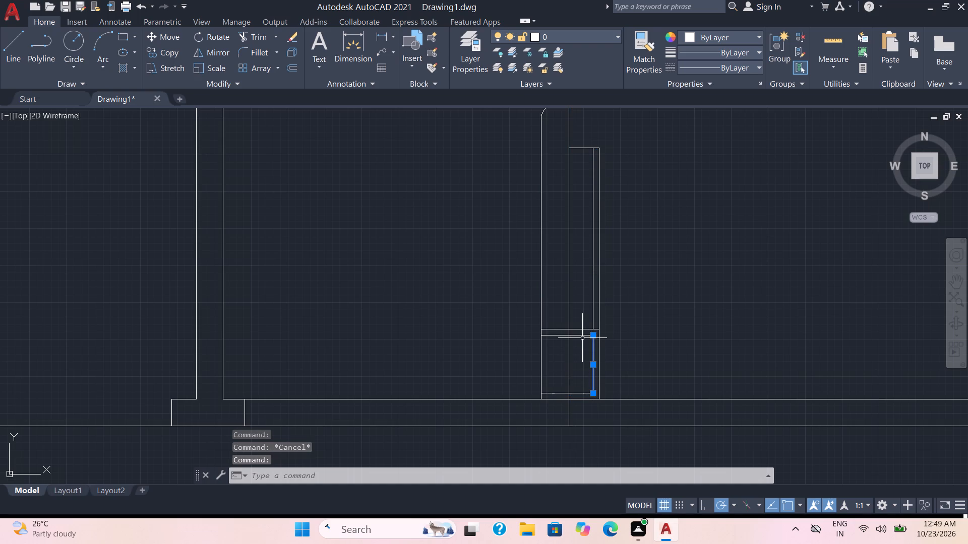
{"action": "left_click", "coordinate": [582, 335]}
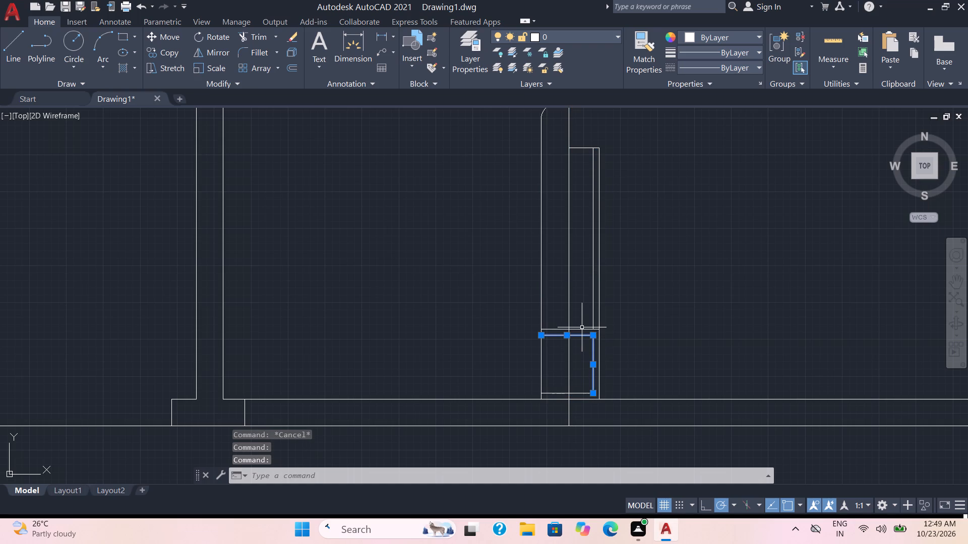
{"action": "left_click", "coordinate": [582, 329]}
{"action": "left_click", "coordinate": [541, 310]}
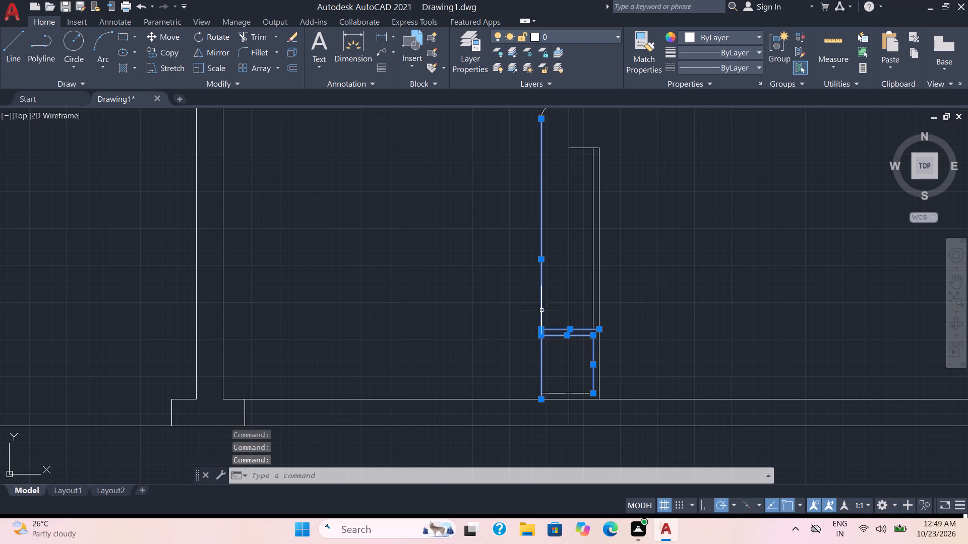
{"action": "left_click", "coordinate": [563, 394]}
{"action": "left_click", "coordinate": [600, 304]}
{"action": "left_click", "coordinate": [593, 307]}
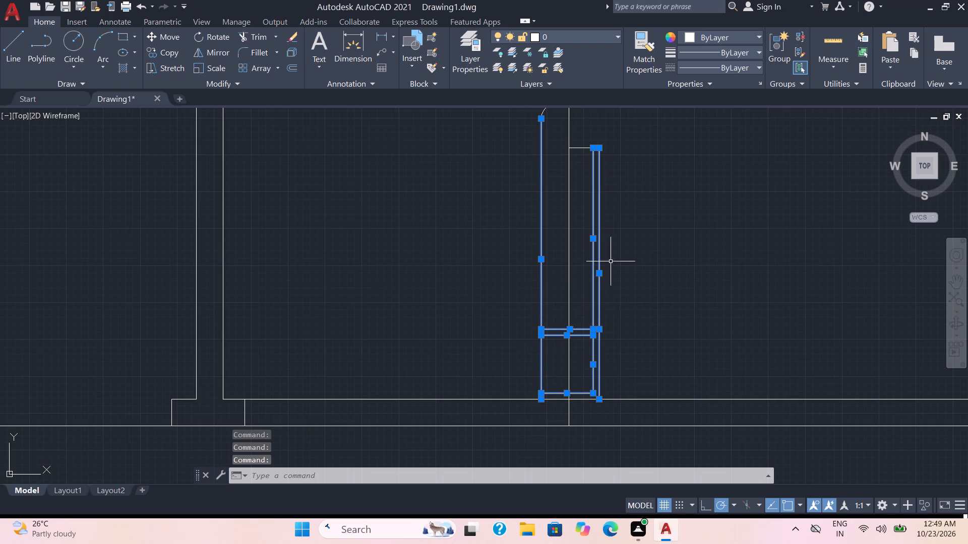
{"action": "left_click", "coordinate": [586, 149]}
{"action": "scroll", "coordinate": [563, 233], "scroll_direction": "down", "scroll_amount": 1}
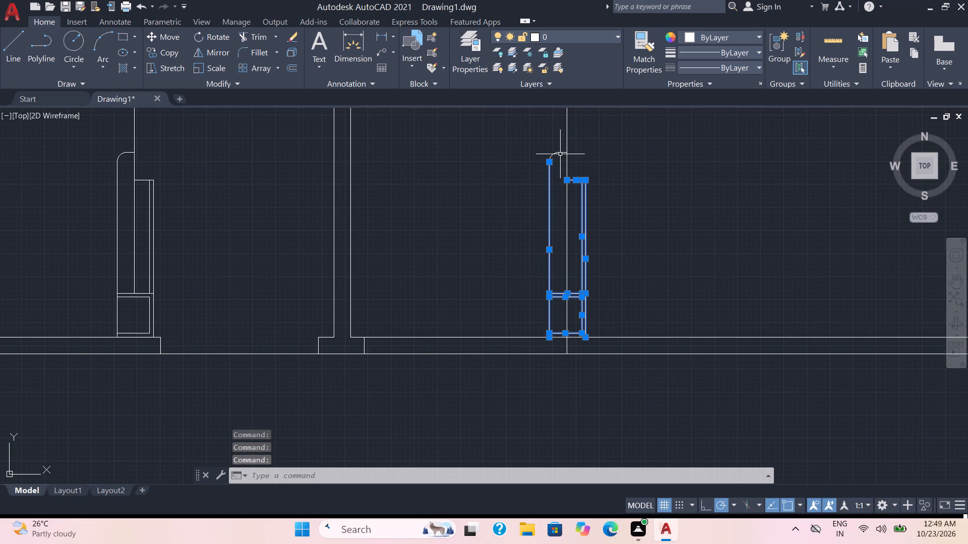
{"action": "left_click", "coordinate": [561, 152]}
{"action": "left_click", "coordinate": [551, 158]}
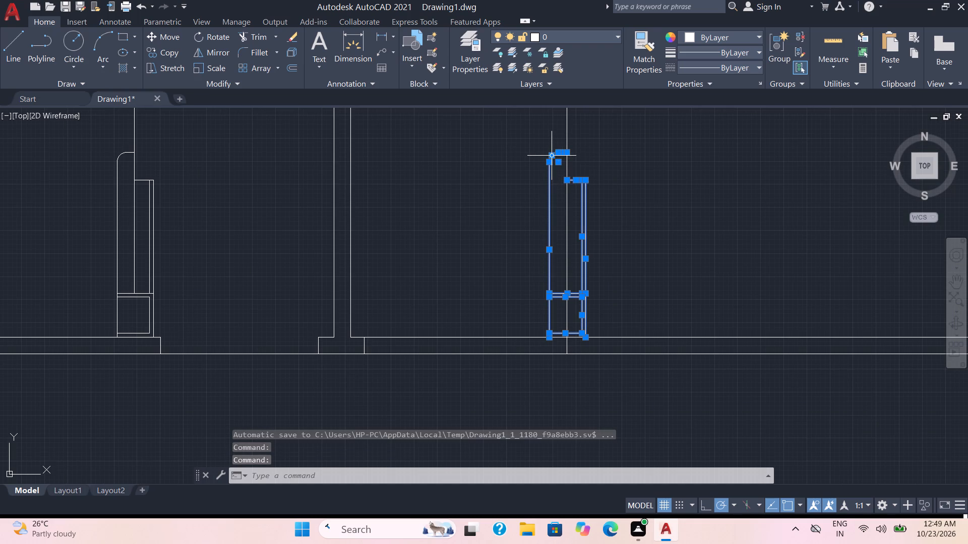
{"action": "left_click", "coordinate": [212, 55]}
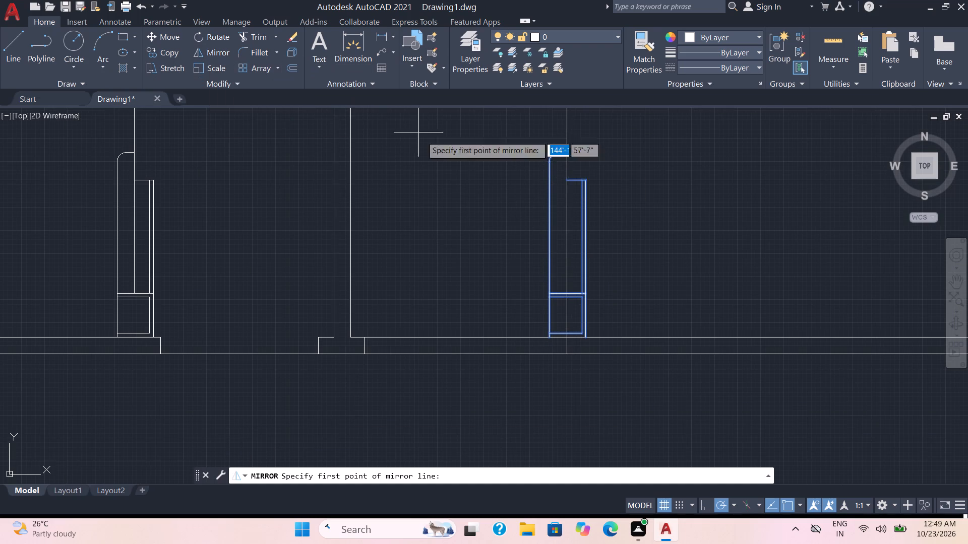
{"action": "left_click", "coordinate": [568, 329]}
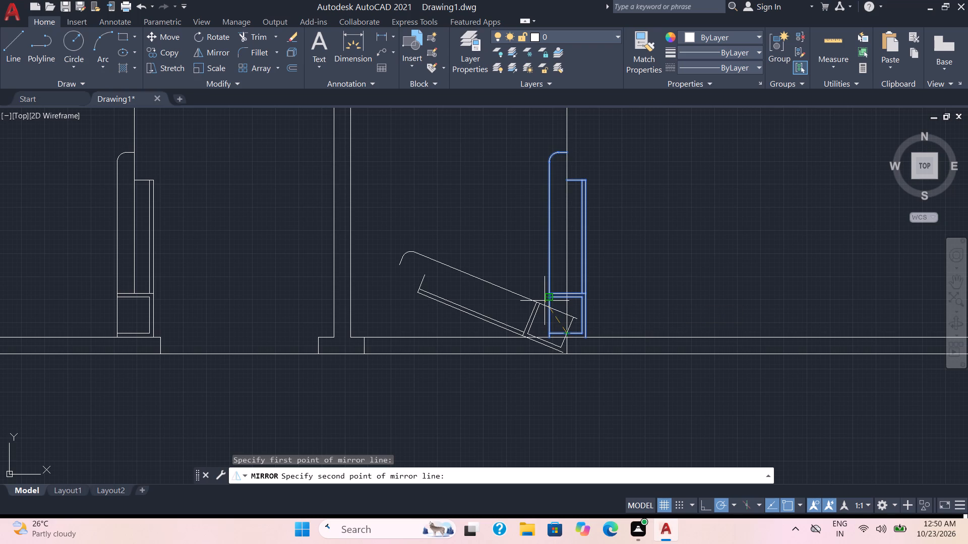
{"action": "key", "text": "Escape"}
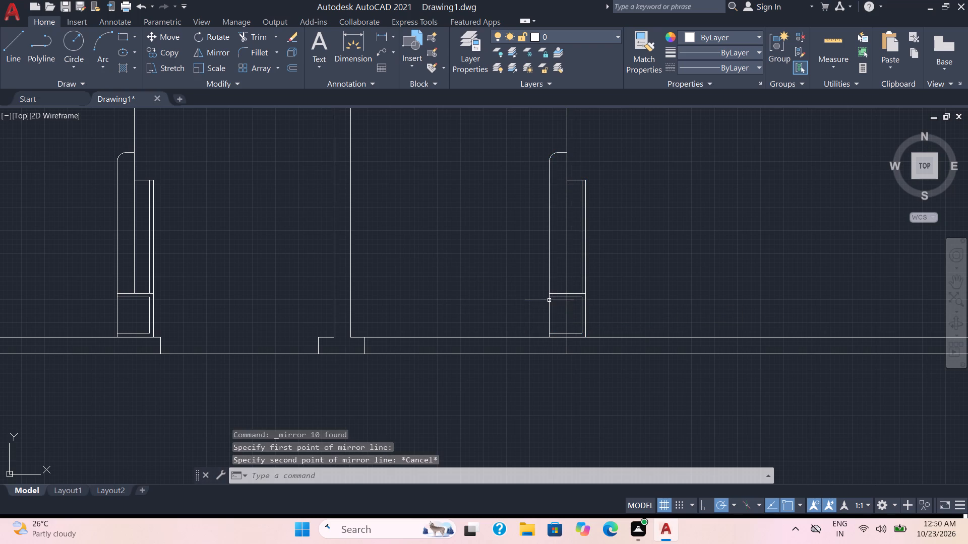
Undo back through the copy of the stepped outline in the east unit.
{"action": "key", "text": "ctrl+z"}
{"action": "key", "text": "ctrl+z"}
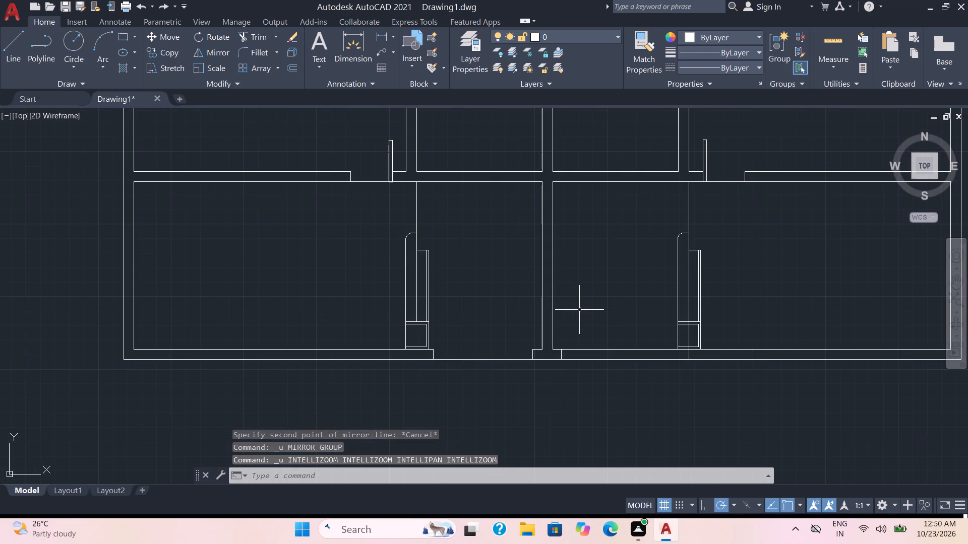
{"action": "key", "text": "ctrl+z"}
Mirror the west unit's stepped outline and dividing line about a vertical line just east of it, keeping the source objects.
{"action": "scroll", "coordinate": [579, 310], "scroll_direction": "down", "scroll_amount": 1}
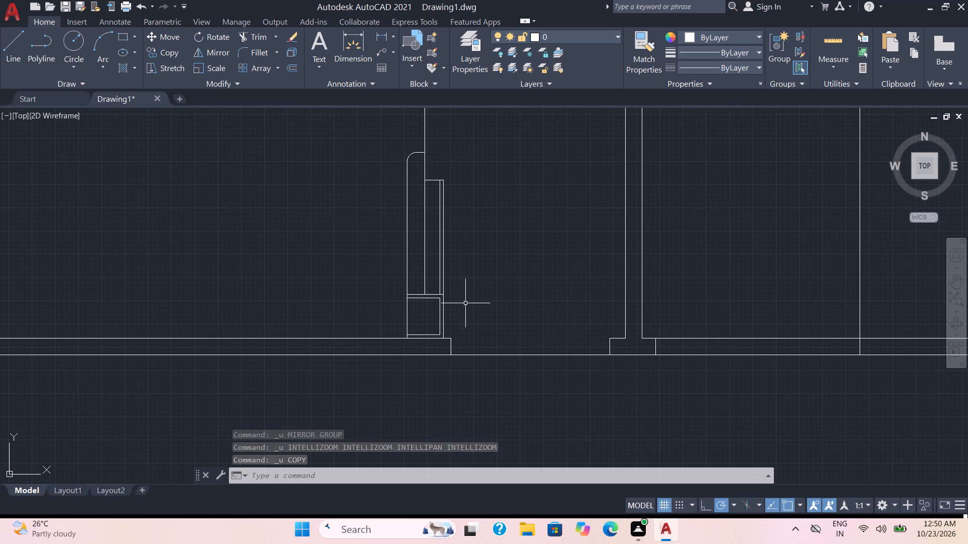
{"action": "left_click", "coordinate": [457, 325]}
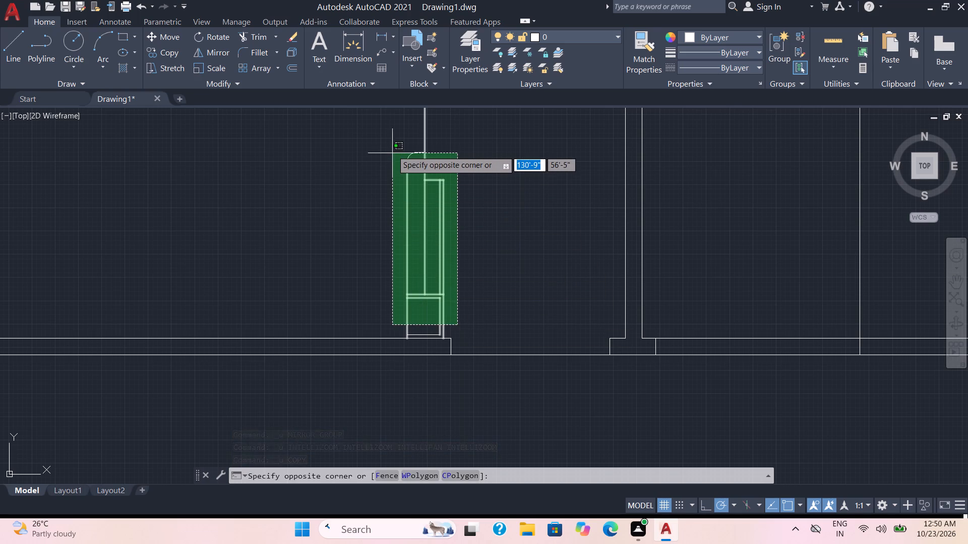
{"action": "left_click", "coordinate": [392, 147]}
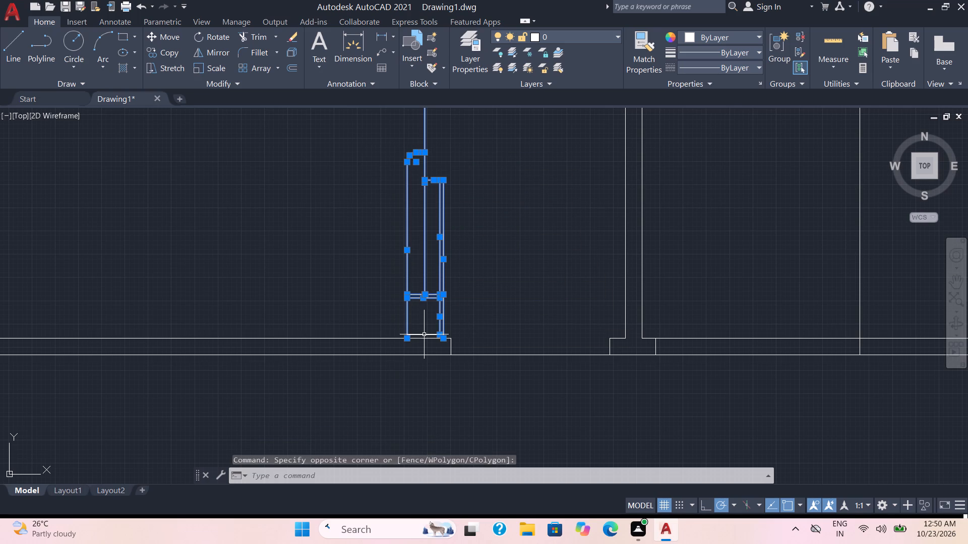
{"action": "left_click", "coordinate": [424, 334]}
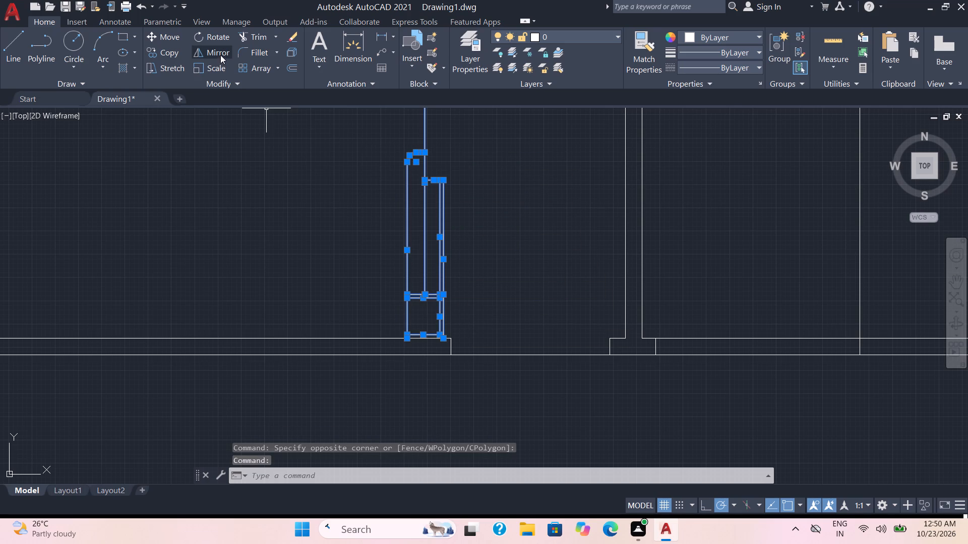
{"action": "left_click", "coordinate": [220, 55]}
{"action": "left_click", "coordinate": [464, 340]}
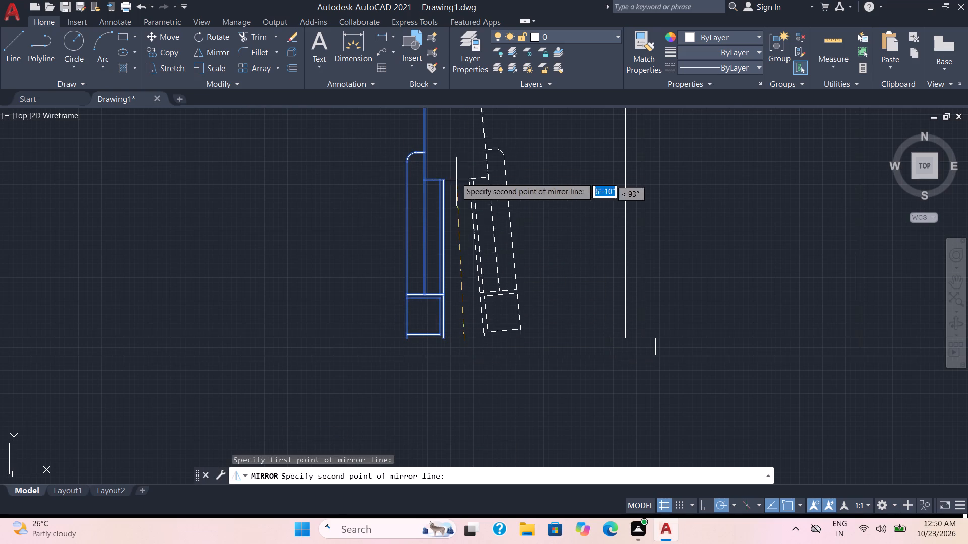
{"action": "left_click", "coordinate": [466, 153]}
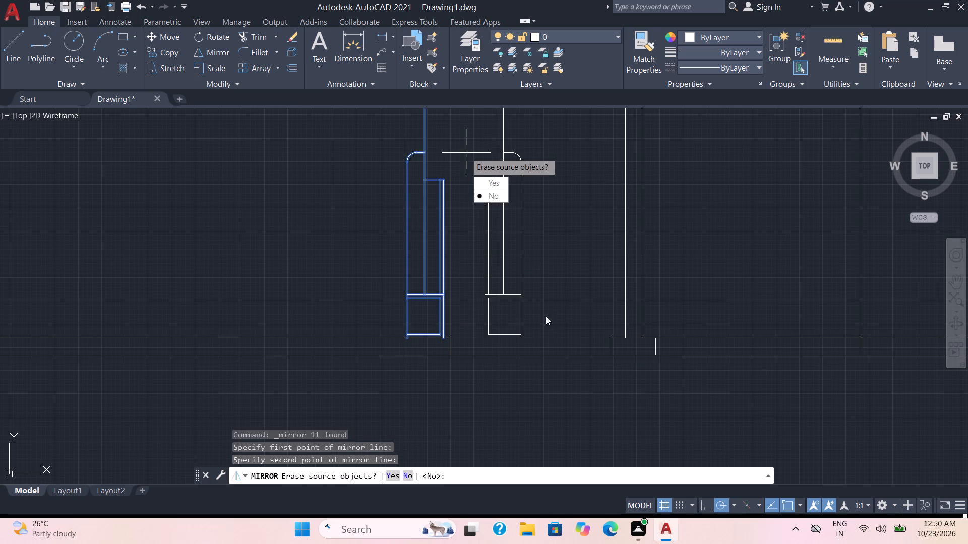
{"action": "scroll", "coordinate": [536, 345], "scroll_direction": "down", "scroll_amount": 1}
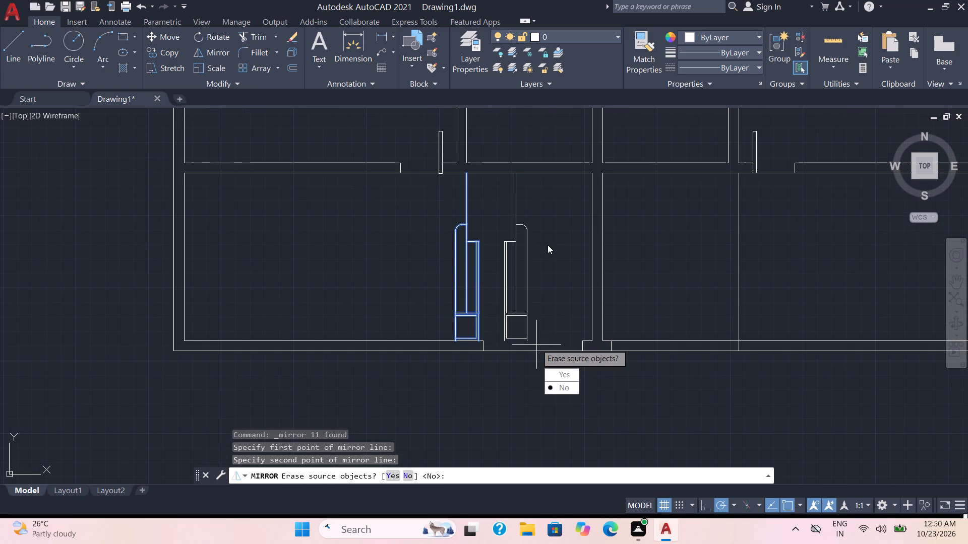
{"action": "left_click", "coordinate": [254, 34]}
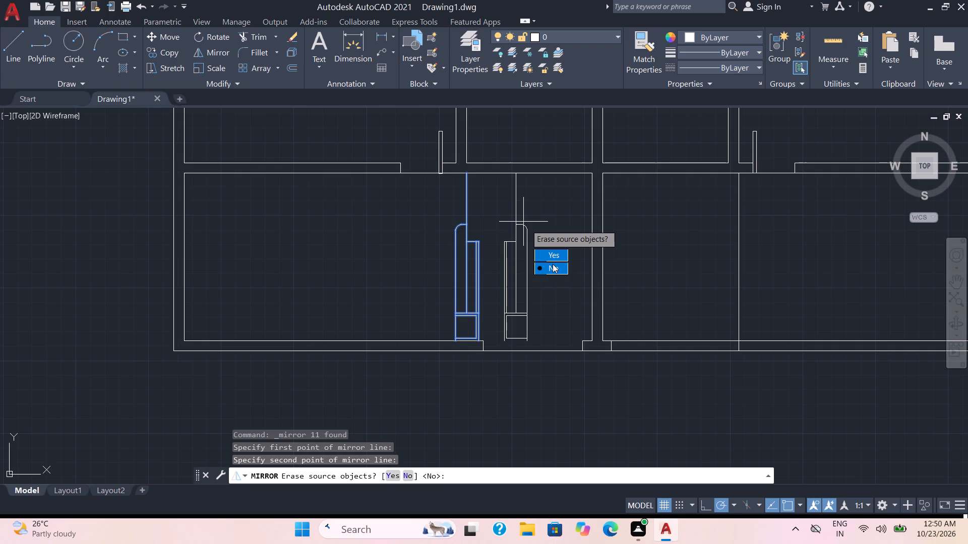
{"action": "left_click_drag", "start_coordinate": [553, 264], "coordinate": [466, 153]}
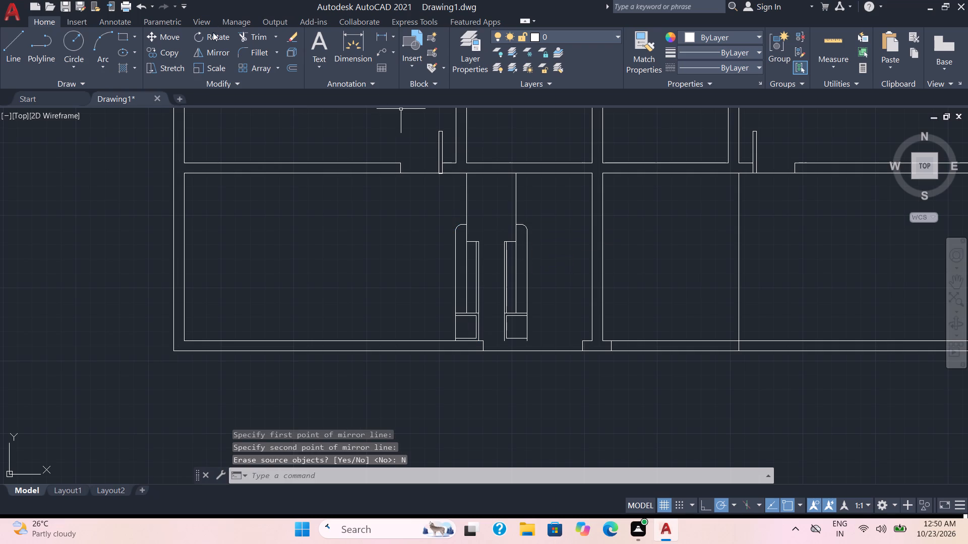
Trim the mirrored dividing line north of the mirrored stepped outline.
{"action": "left_click", "coordinate": [260, 35]}
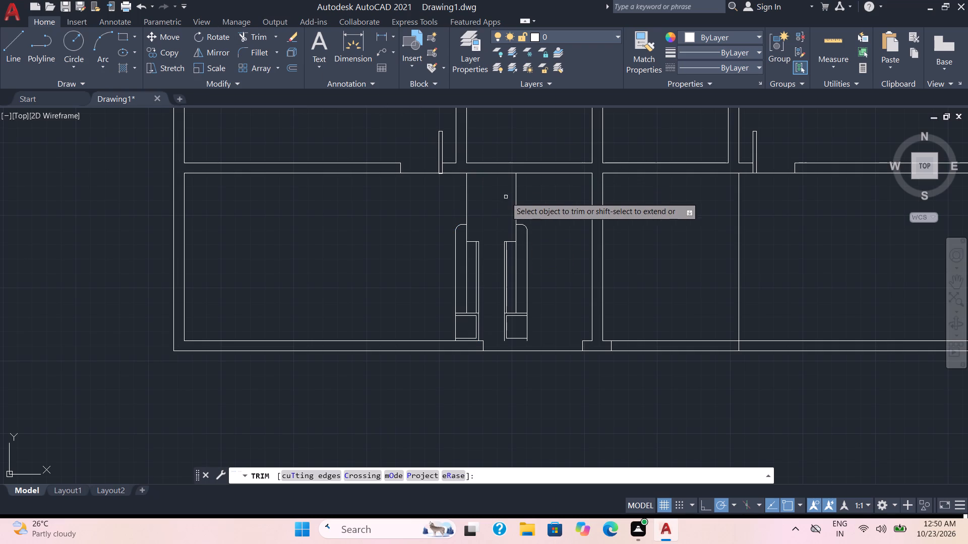
{"action": "left_click", "coordinate": [518, 199]}
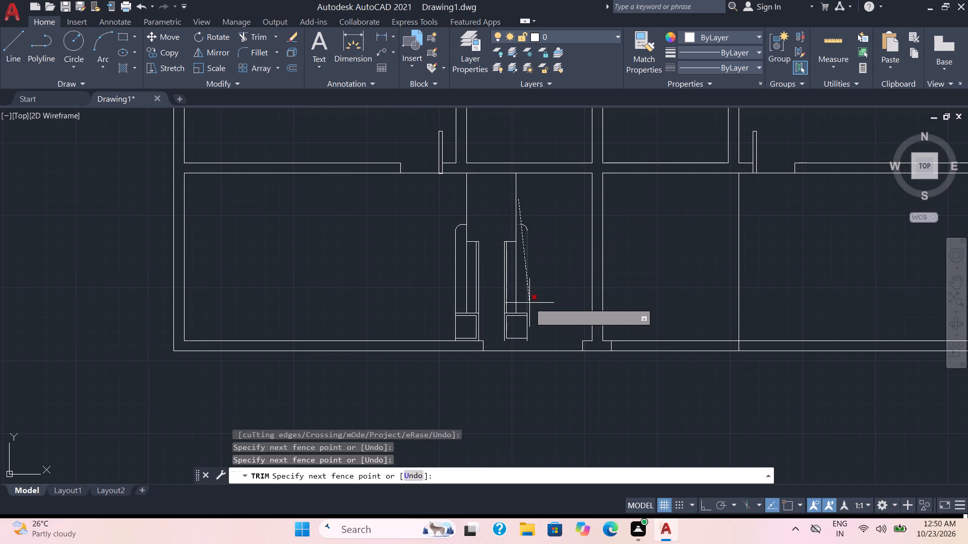
{"action": "left_click", "coordinate": [493, 210]}
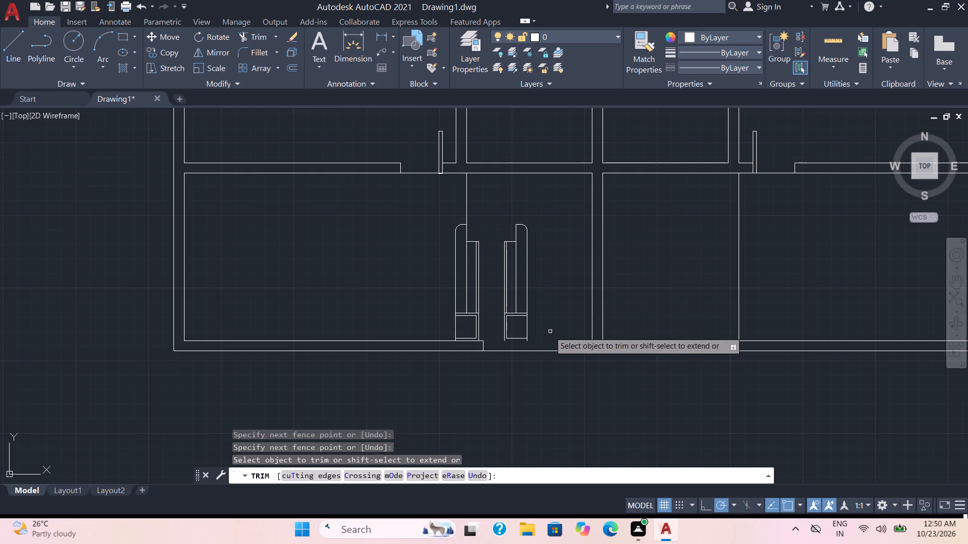
{"action": "key", "text": "Escape"}
Copy the whole mirrored stepped outline about 16' east onto the east unit's dividing line, using its inner line's lower end as base point.
{"action": "left_click", "coordinate": [541, 333]}
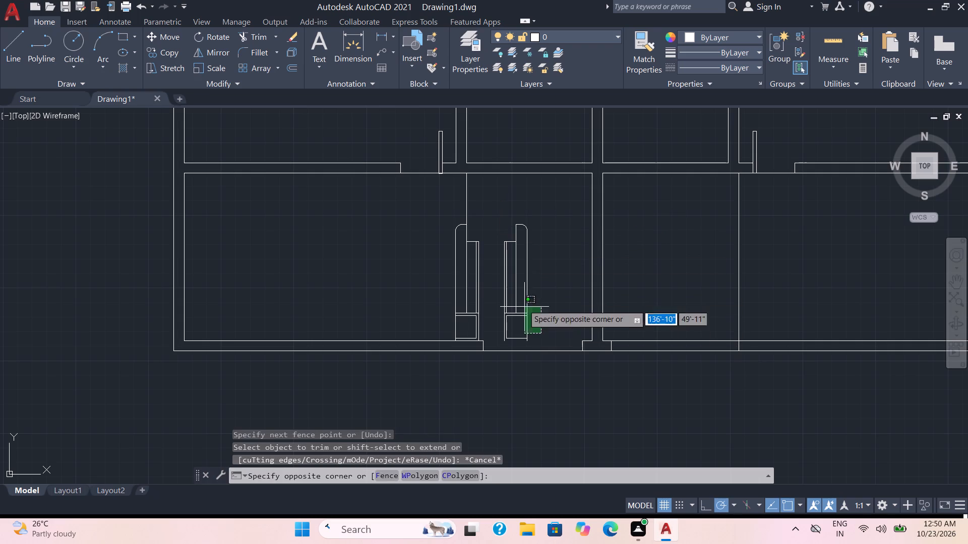
{"action": "left_click", "coordinate": [505, 265]}
{"action": "scroll", "coordinate": [510, 279], "scroll_direction": "up", "scroll_amount": 1}
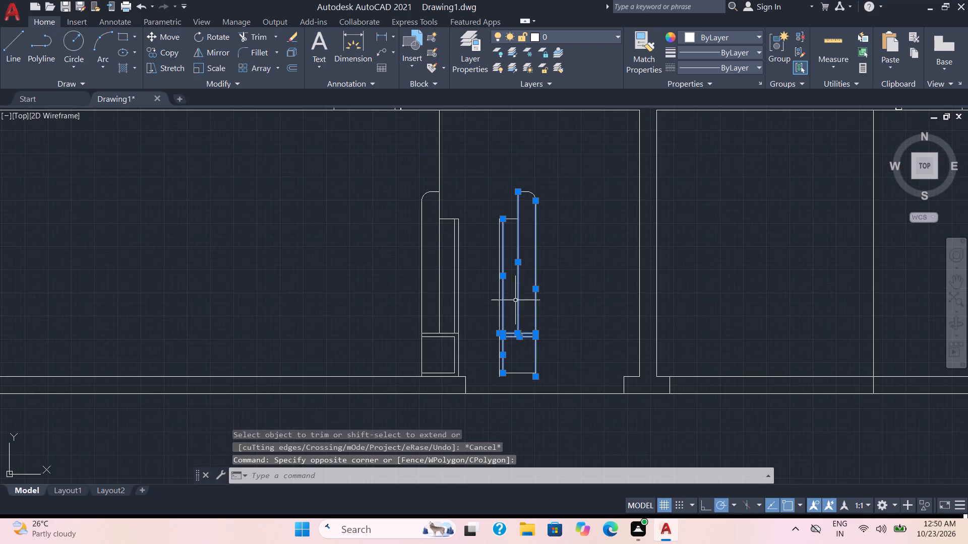
{"action": "left_click", "coordinate": [499, 305]}
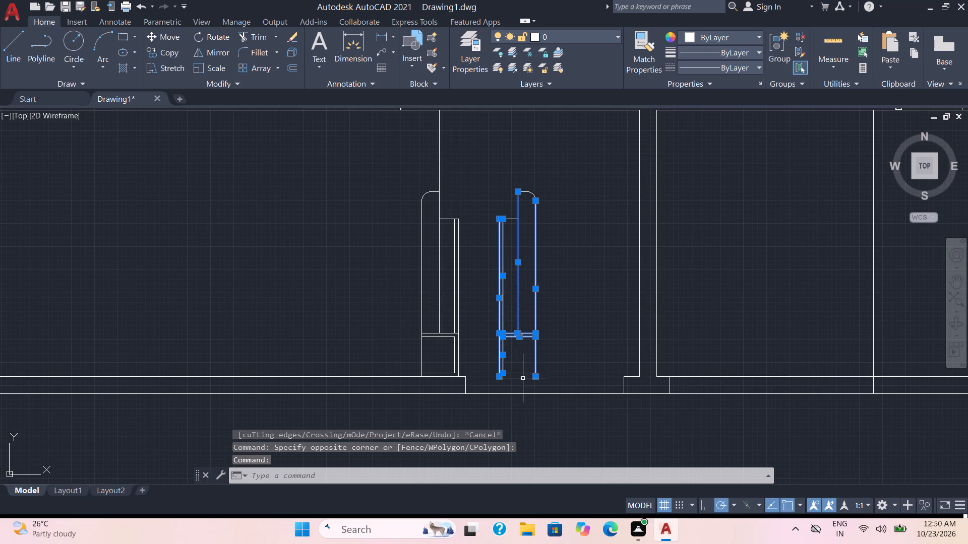
{"action": "left_click", "coordinate": [523, 374]}
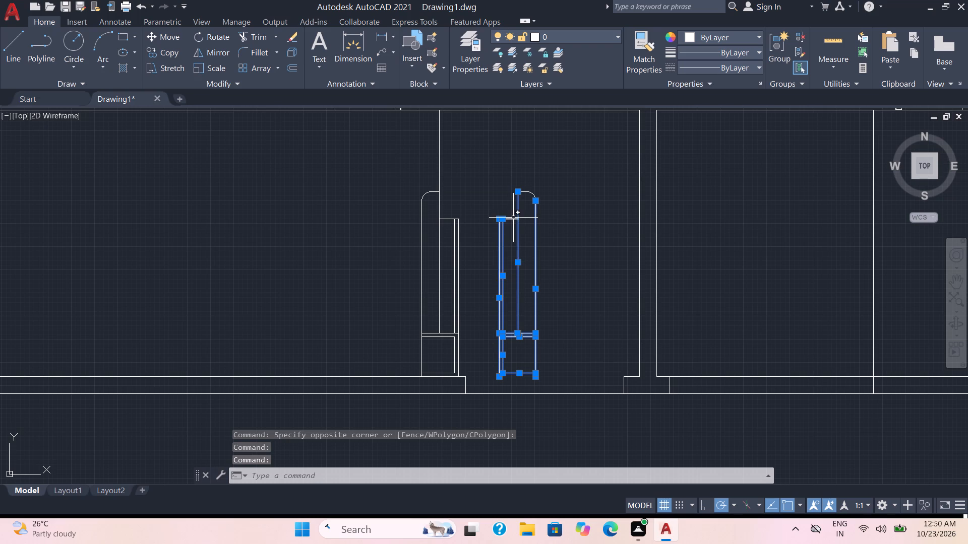
{"action": "left_click", "coordinate": [513, 219]}
{"action": "left_click", "coordinate": [526, 192]}
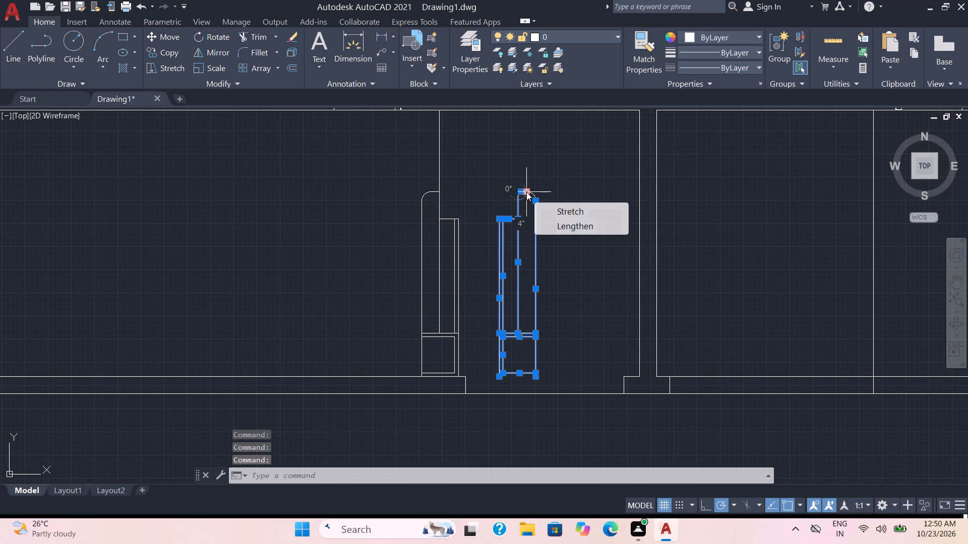
{"action": "left_click", "coordinate": [532, 194]}
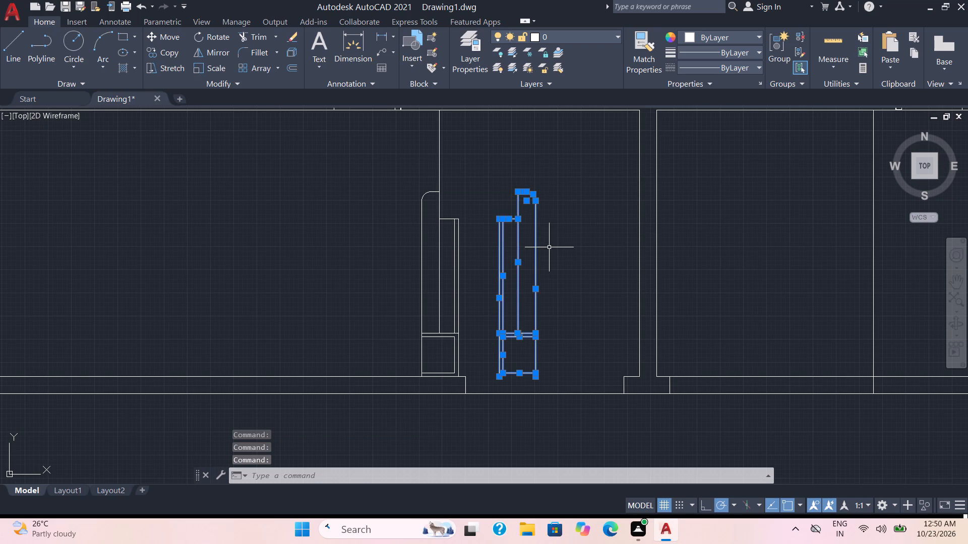
{"action": "type", "text": "CO"}
{"action": "key", "text": "Return"}
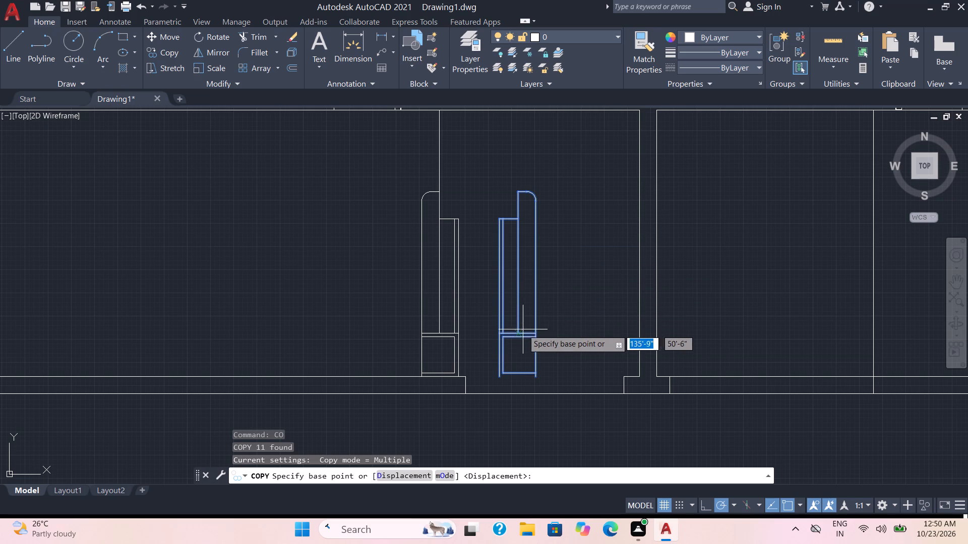
{"action": "left_click", "coordinate": [518, 332]}
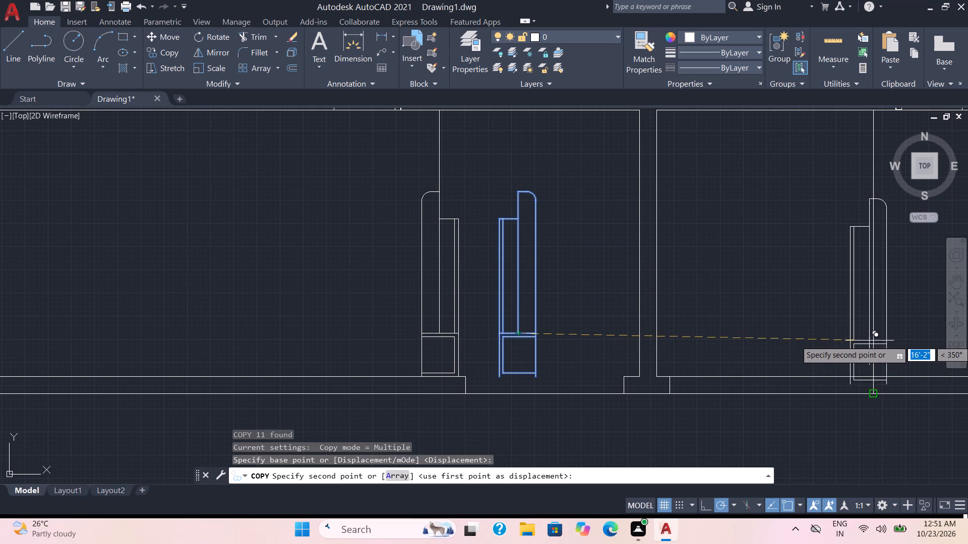
{"action": "left_click", "coordinate": [872, 337]}
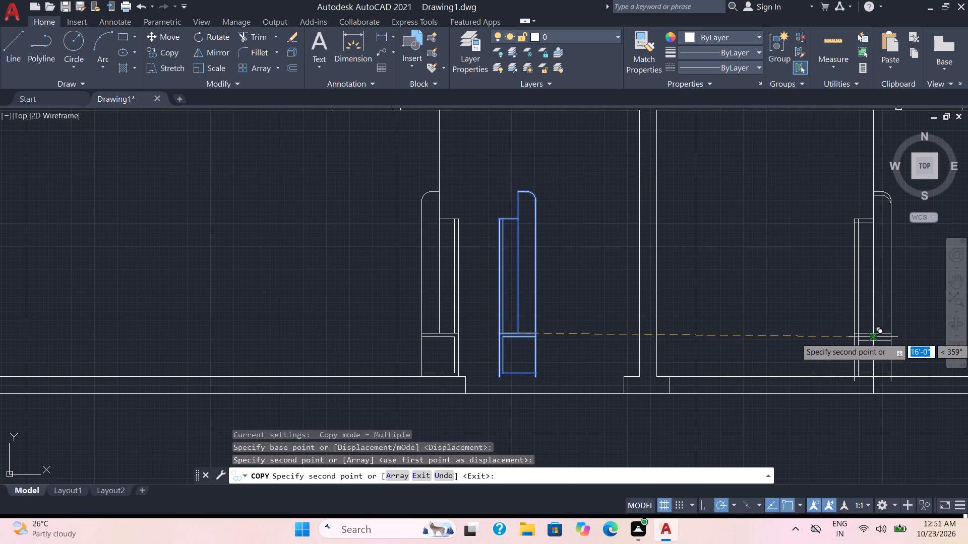
{"action": "key", "text": "Escape"}
Delete the intermediate mirrored stepped outline in the west unit.
{"action": "left_click", "coordinate": [558, 343]}
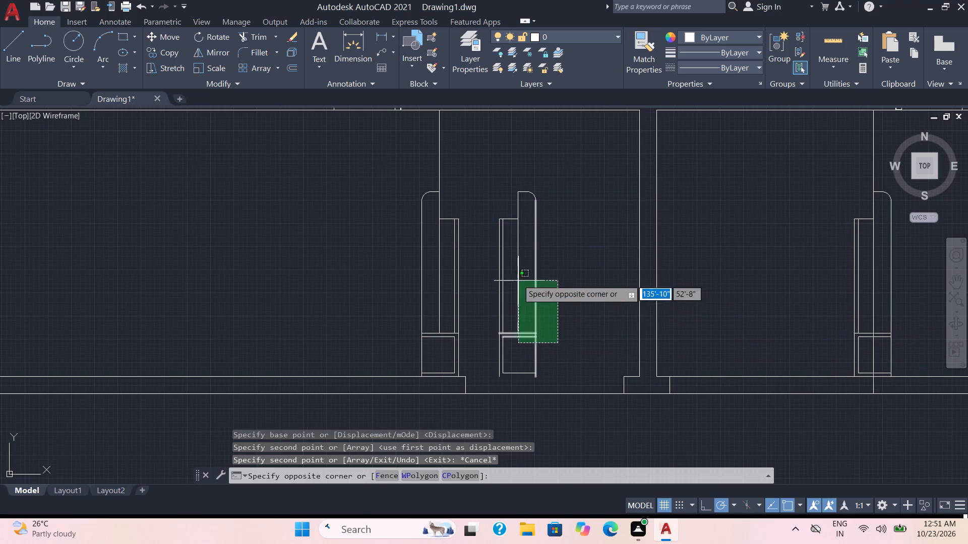
{"action": "left_click", "coordinate": [483, 177]}
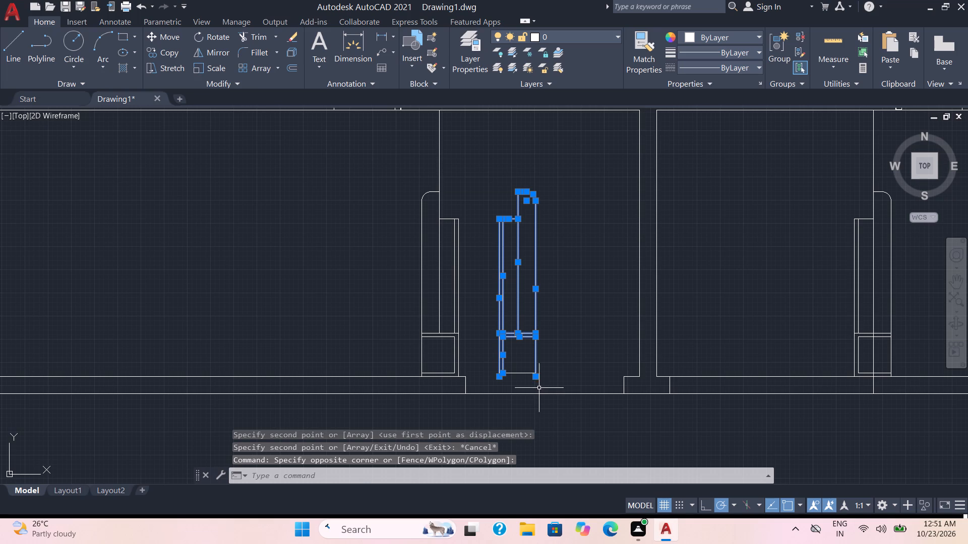
{"action": "left_click", "coordinate": [540, 385]}
{"action": "left_click", "coordinate": [494, 173]}
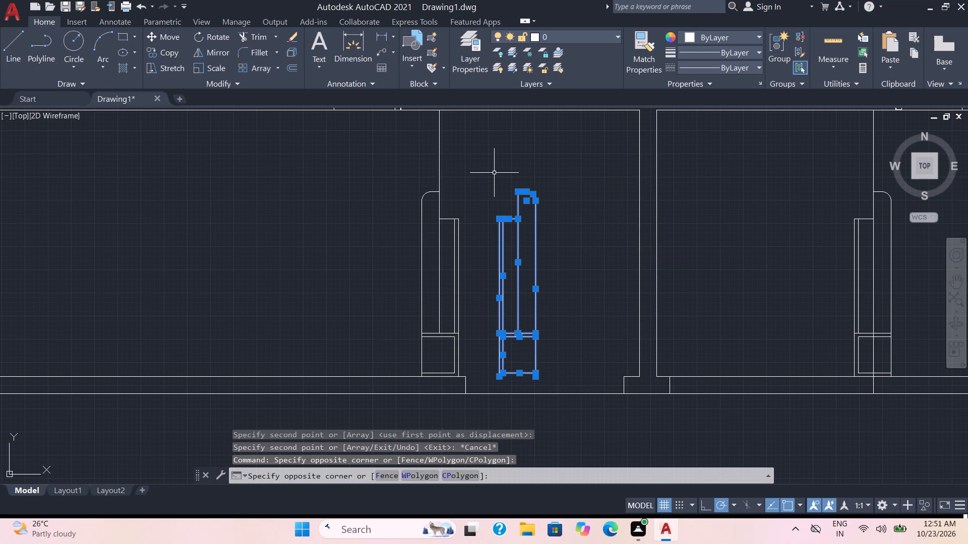
{"action": "key", "text": "Delete"}
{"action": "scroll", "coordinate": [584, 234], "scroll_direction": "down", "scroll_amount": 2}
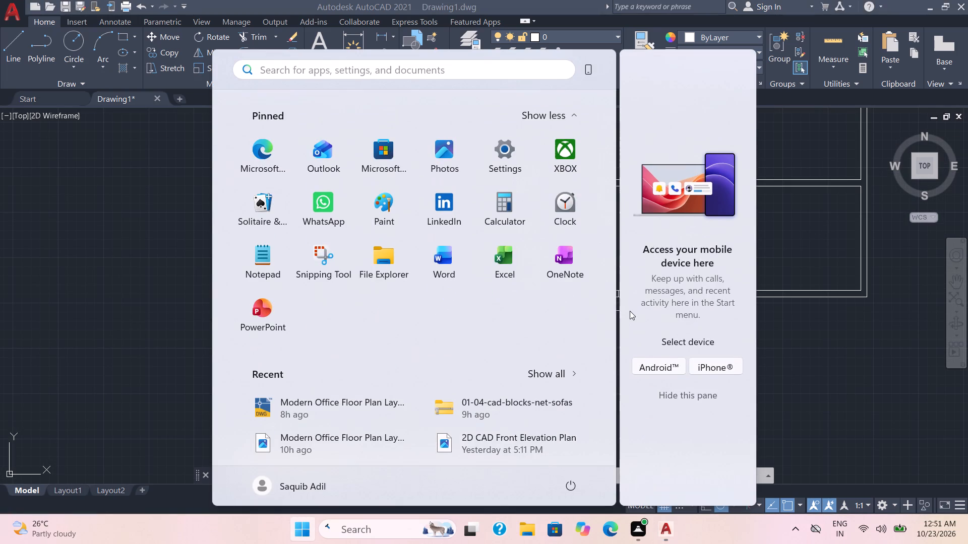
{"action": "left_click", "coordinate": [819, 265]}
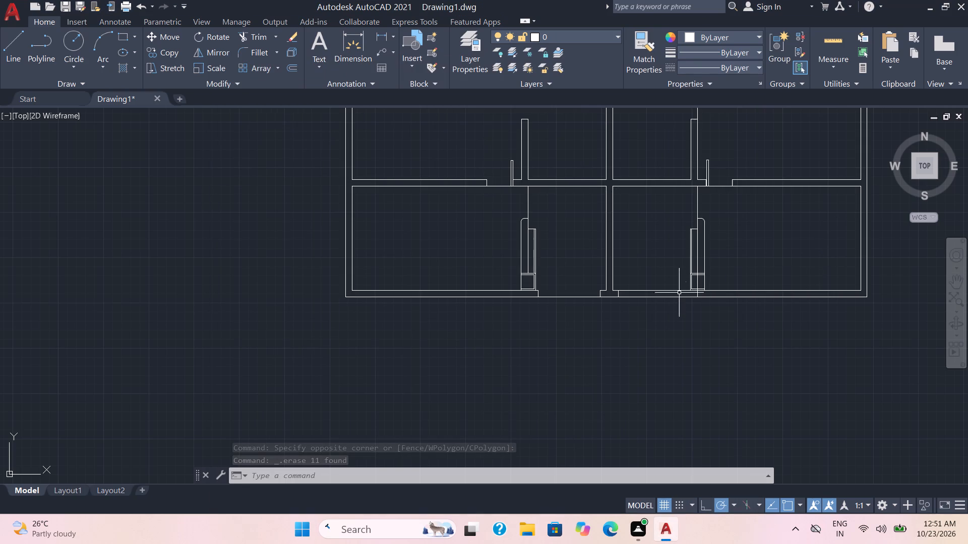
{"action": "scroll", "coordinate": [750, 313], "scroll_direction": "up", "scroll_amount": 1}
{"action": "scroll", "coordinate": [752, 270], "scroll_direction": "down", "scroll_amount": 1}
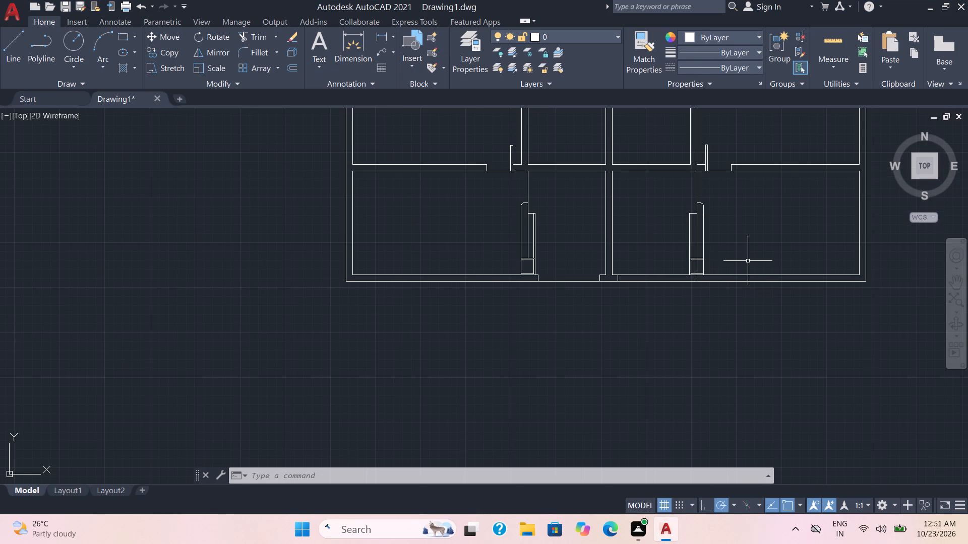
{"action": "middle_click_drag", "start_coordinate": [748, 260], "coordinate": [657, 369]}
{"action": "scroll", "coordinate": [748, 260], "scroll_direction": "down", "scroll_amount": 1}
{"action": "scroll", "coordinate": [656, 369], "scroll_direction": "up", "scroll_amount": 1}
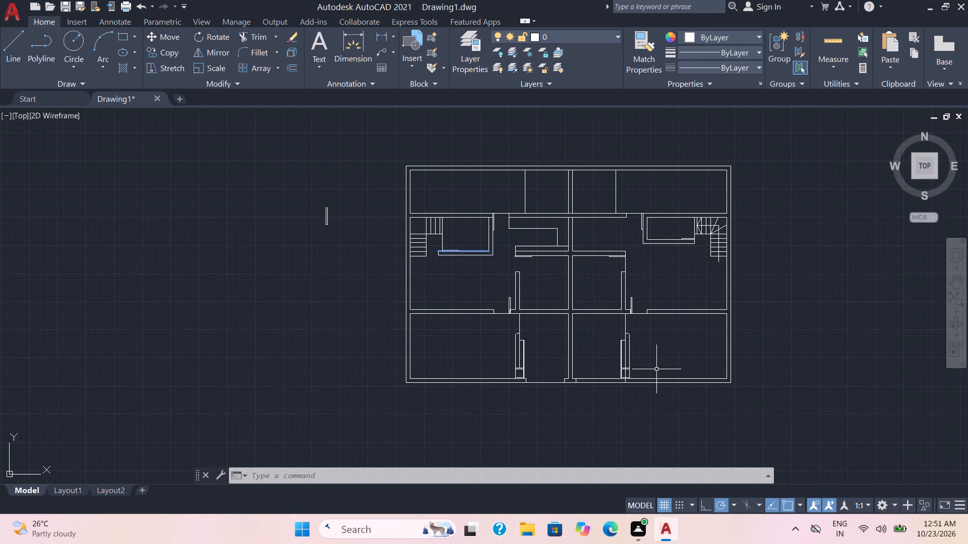
Save the drawing as Duplex Residential Floor Plan in the Internship\Drawings folder on drive D.
{"action": "key", "text": "ctrl+s"}
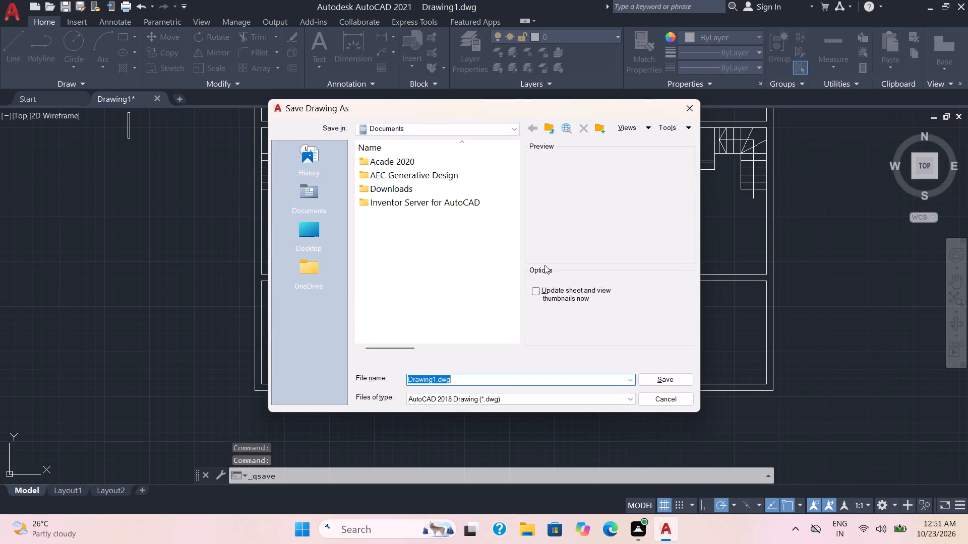
{"action": "left_click", "coordinate": [305, 241]}
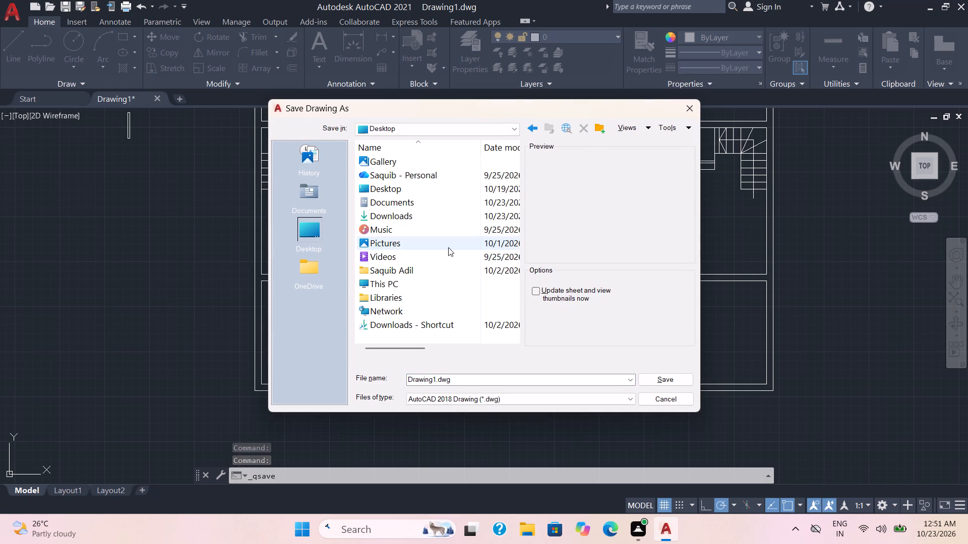
{"action": "left_click", "coordinate": [382, 286]}
{"action": "double_click", "coordinate": [383, 286]}
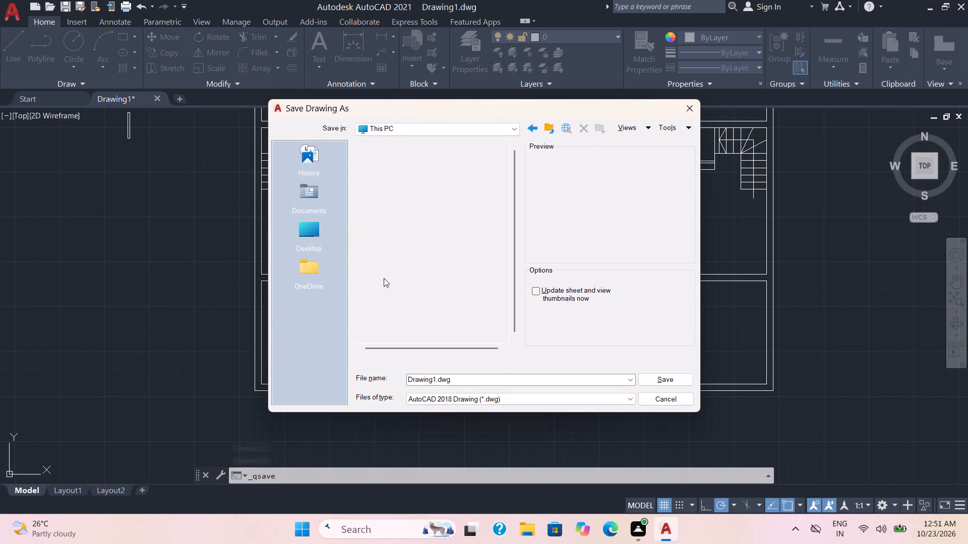
{"action": "double_click", "coordinate": [400, 193]}
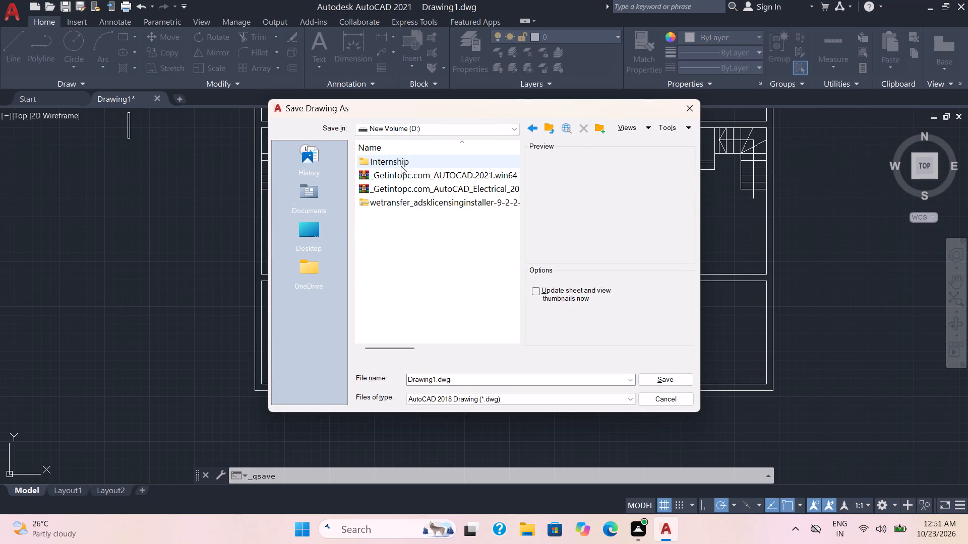
{"action": "double_click", "coordinate": [401, 164]}
{"action": "double_click", "coordinate": [402, 162]}
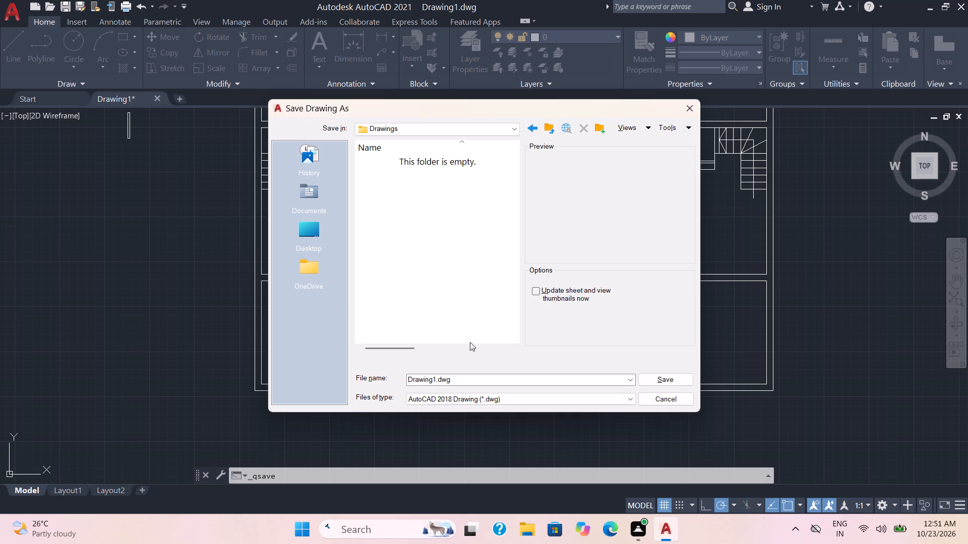
{"action": "left_click_drag", "start_coordinate": [473, 380], "coordinate": [458, 380]}
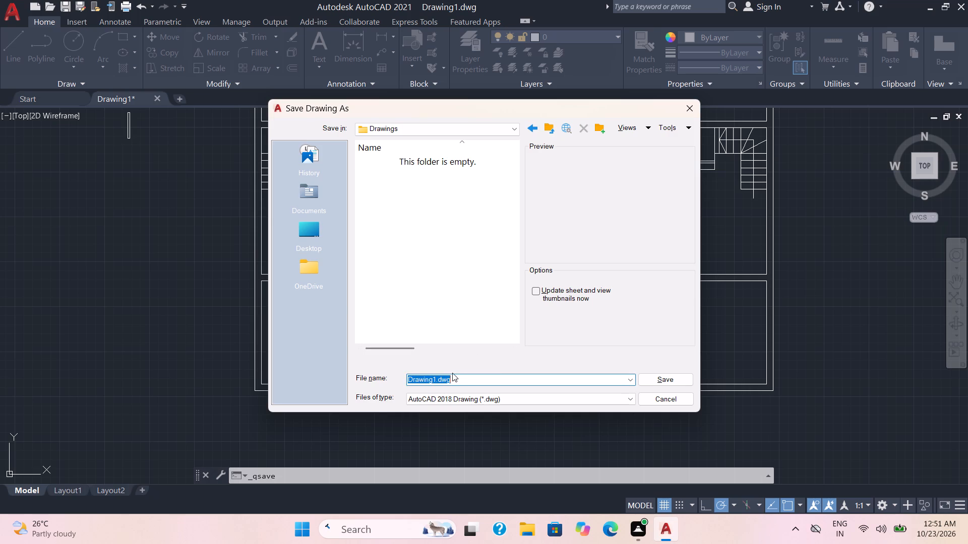
{"action": "key", "text": "ctrl+v"}
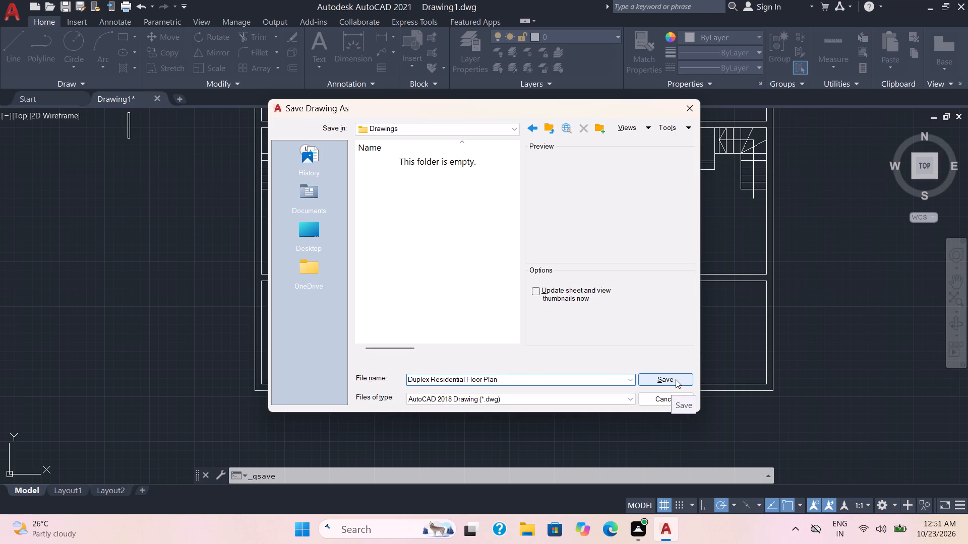
{"action": "left_click", "coordinate": [676, 379]}
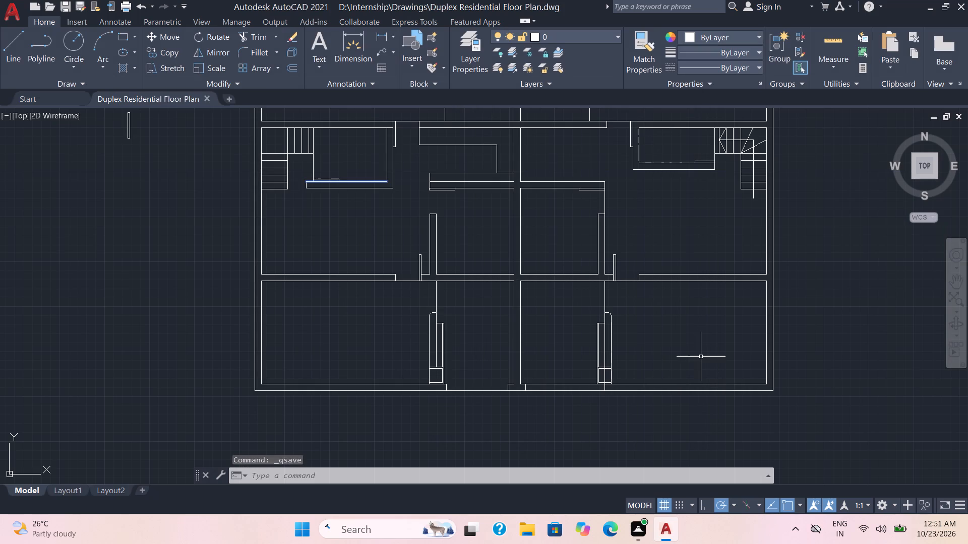
Offset the west edge of the east unit's stepped outline 4" to the west.
{"action": "middle_click_drag", "start_coordinate": [701, 357], "coordinate": [701, 362]}
{"action": "middle_click_drag", "start_coordinate": [701, 362], "coordinate": [697, 417]}
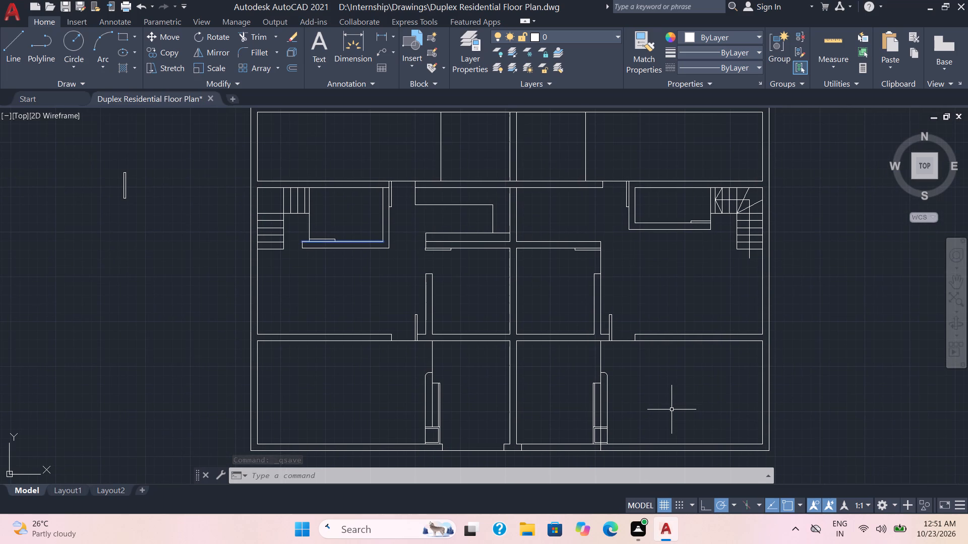
{"action": "scroll", "coordinate": [672, 410], "scroll_direction": "up", "scroll_amount": 1}
{"action": "middle_click_drag", "start_coordinate": [663, 408], "coordinate": [665, 338]}
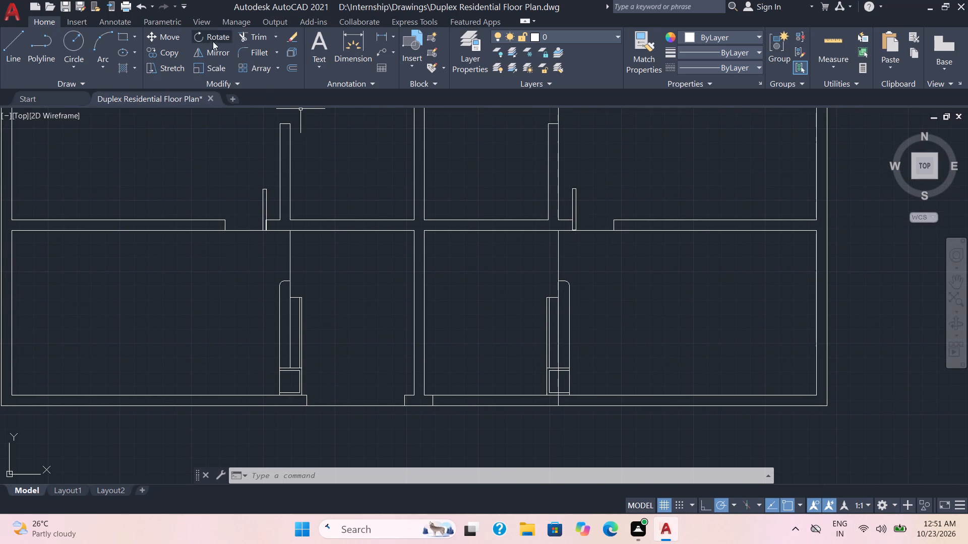
{"action": "key", "text": "o"}
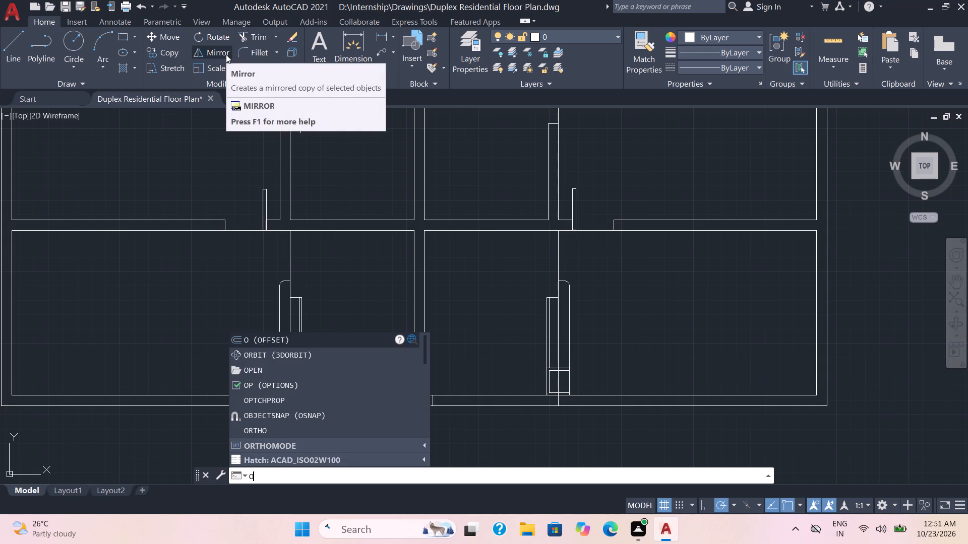
{"action": "key", "text": "Return"}
{"action": "key", "text": "4"}
{"action": "key", "text": "Return"}
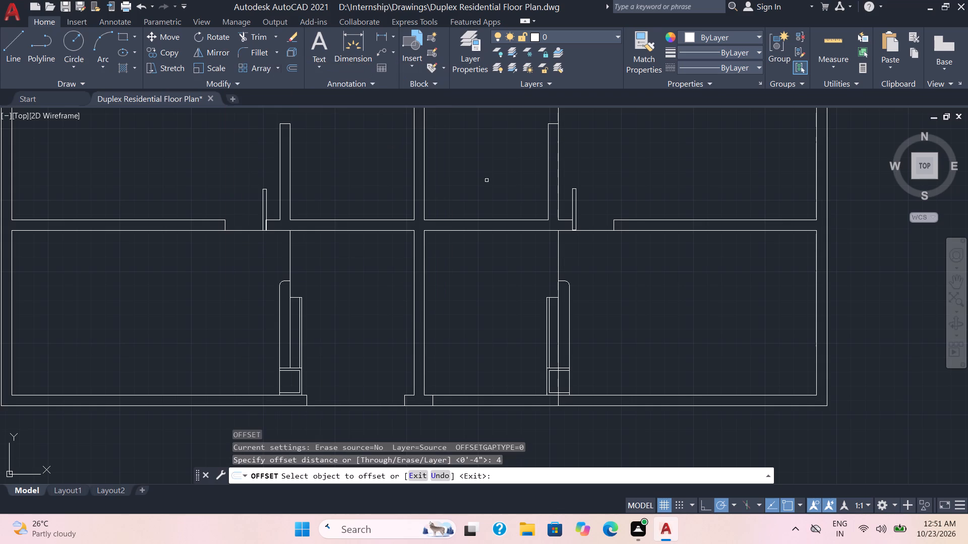
{"action": "left_click", "coordinate": [547, 381]}
{"action": "left_click", "coordinate": [535, 379]}
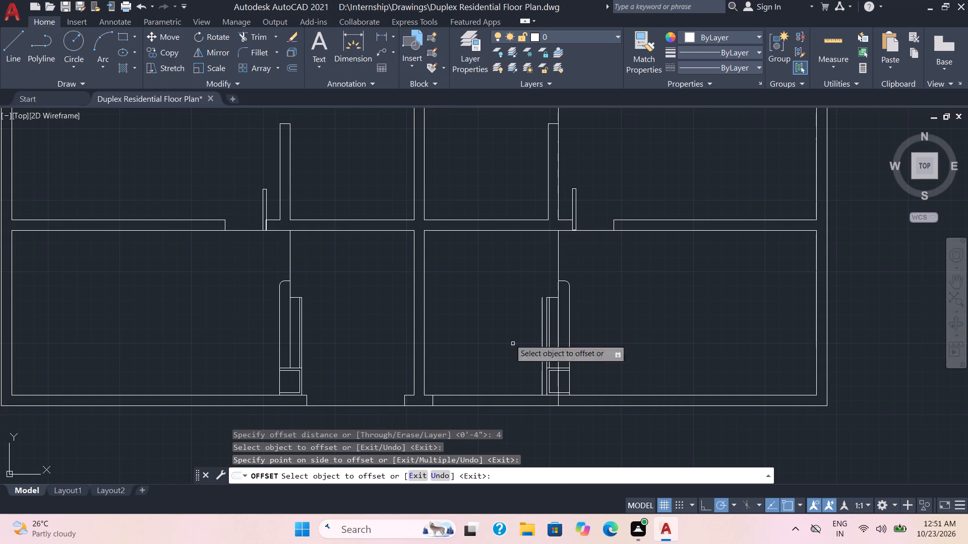
Trim the east unit's inner front-wall line west of the offset line, and the offset line inside the room, to form the entrance opening.
{"action": "left_click", "coordinate": [259, 39]}
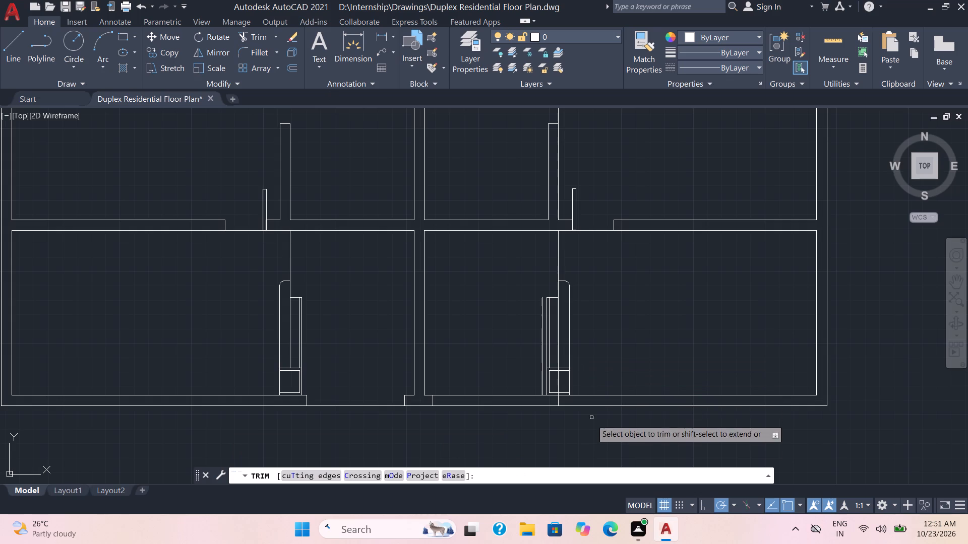
{"action": "left_click", "coordinate": [541, 384], "text": "shift"}
{"action": "left_click", "coordinate": [527, 394]}
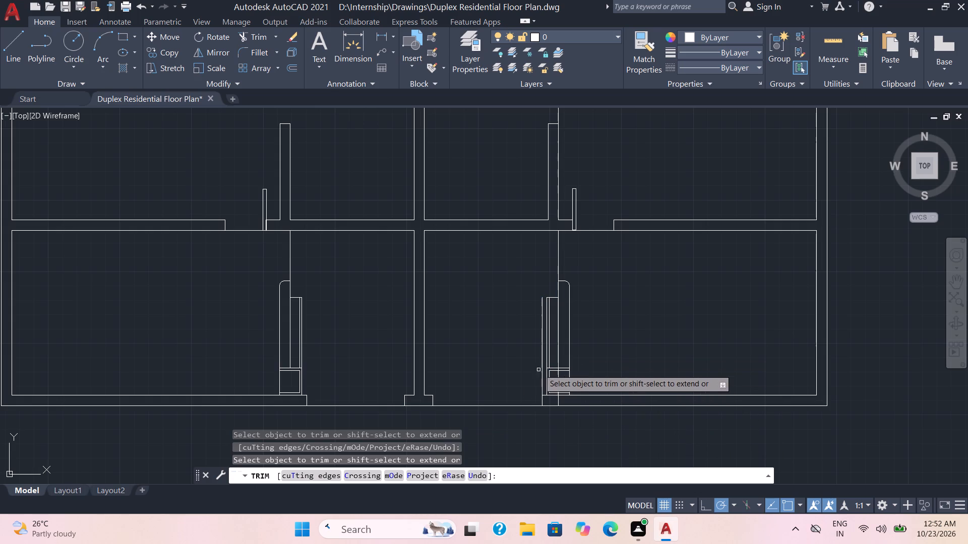
{"action": "left_click", "coordinate": [541, 365]}
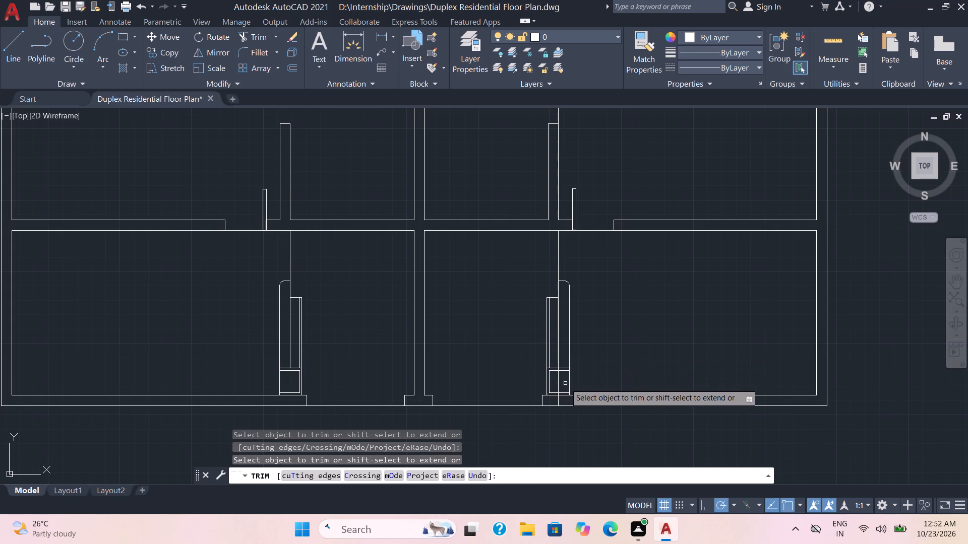
Trim the east unit's dividing line through the small square, the front wall, and the narrow gaps north and south of the square.
{"action": "left_click", "coordinate": [558, 383]}
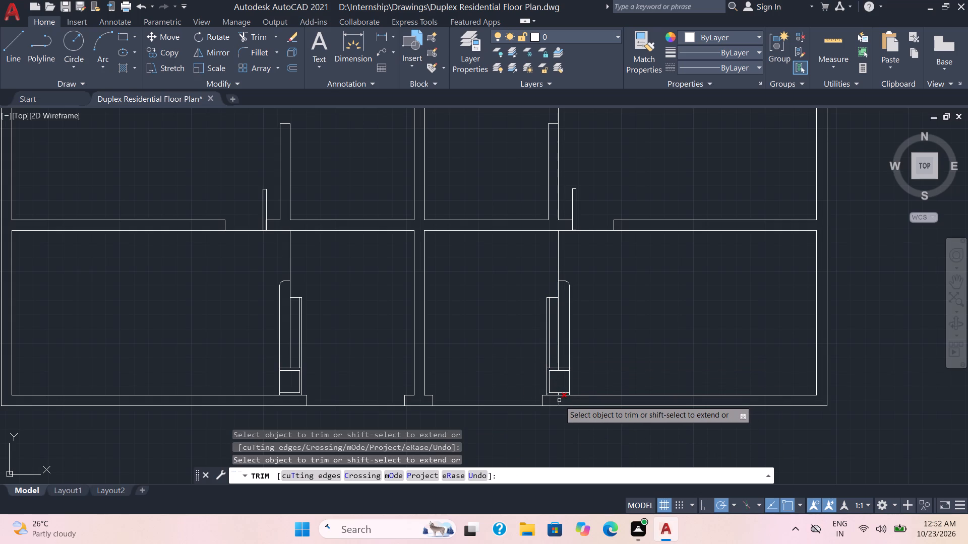
{"action": "left_click", "coordinate": [558, 400]}
{"action": "scroll", "coordinate": [563, 400], "scroll_direction": "up", "scroll_amount": 2}
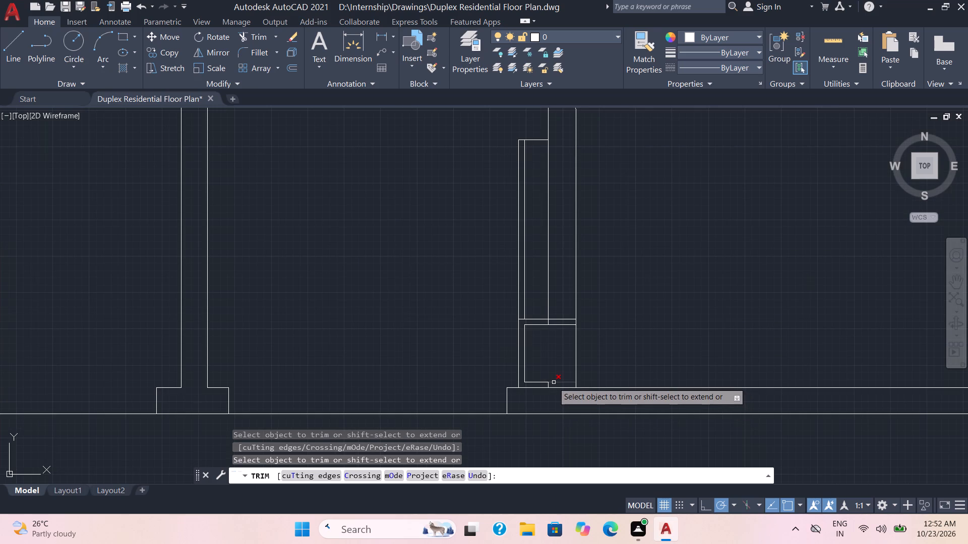
{"action": "scroll", "coordinate": [547, 384], "scroll_direction": "up", "scroll_amount": 3}
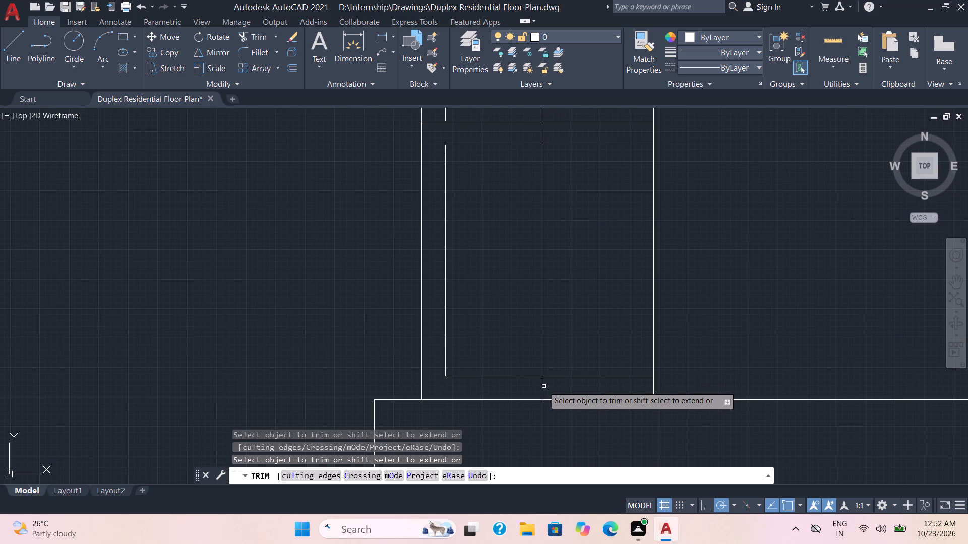
{"action": "left_click", "coordinate": [542, 387]}
{"action": "left_click", "coordinate": [542, 139]}
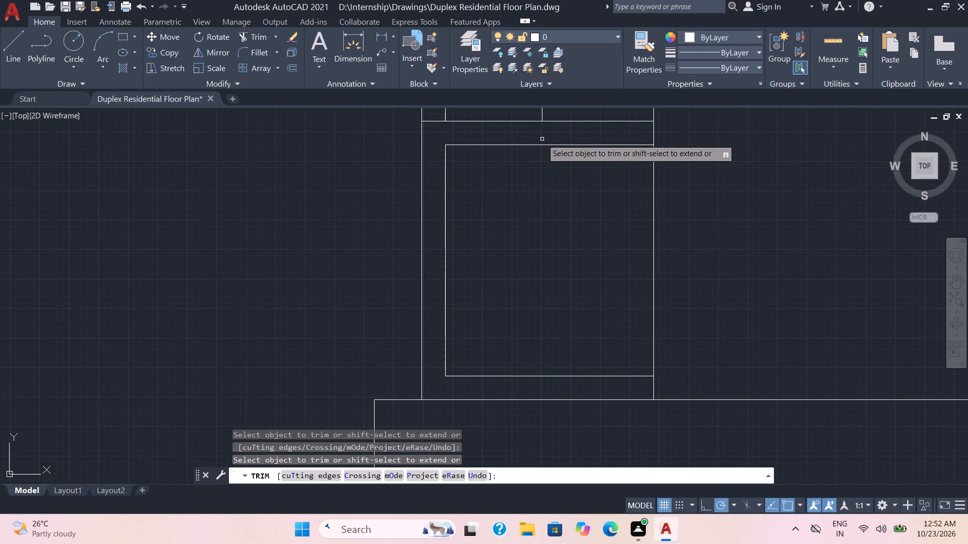
{"action": "scroll", "coordinate": [559, 172], "scroll_direction": "down", "scroll_amount": 3}
{"action": "scroll", "coordinate": [670, 188], "scroll_direction": "down", "scroll_amount": 2}
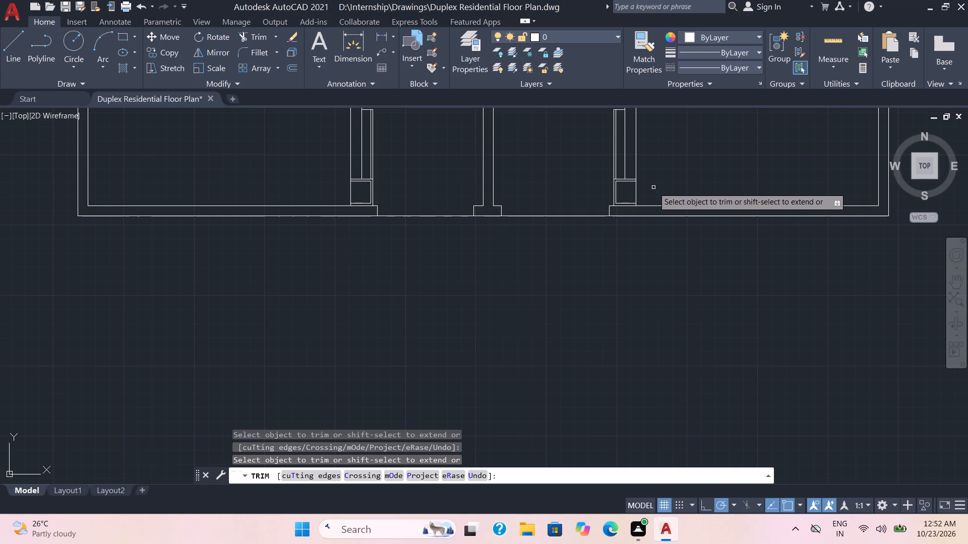
{"action": "middle_click_drag", "start_coordinate": [653, 187], "coordinate": [638, 208]}
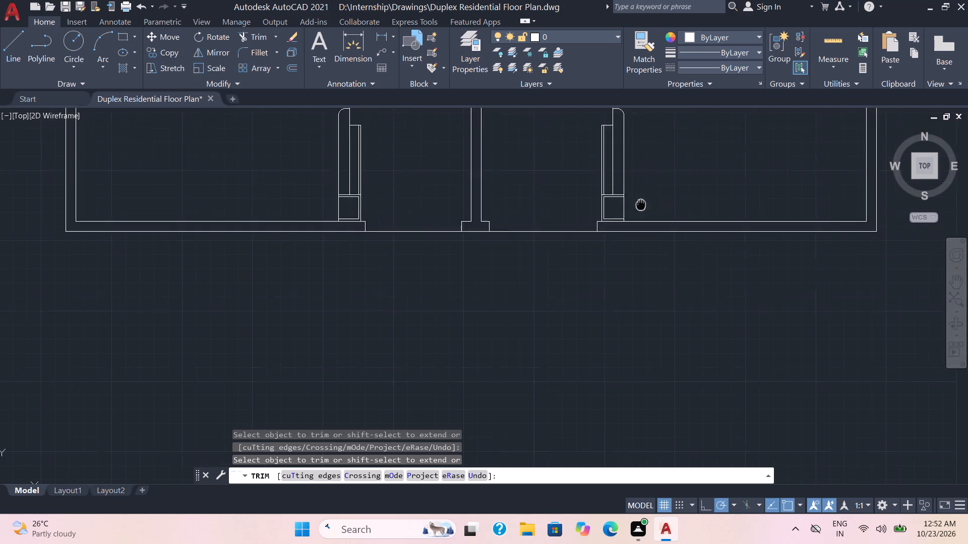
{"action": "middle_click_drag", "start_coordinate": [638, 208], "coordinate": [607, 245]}
{"action": "key", "text": "Escape"}
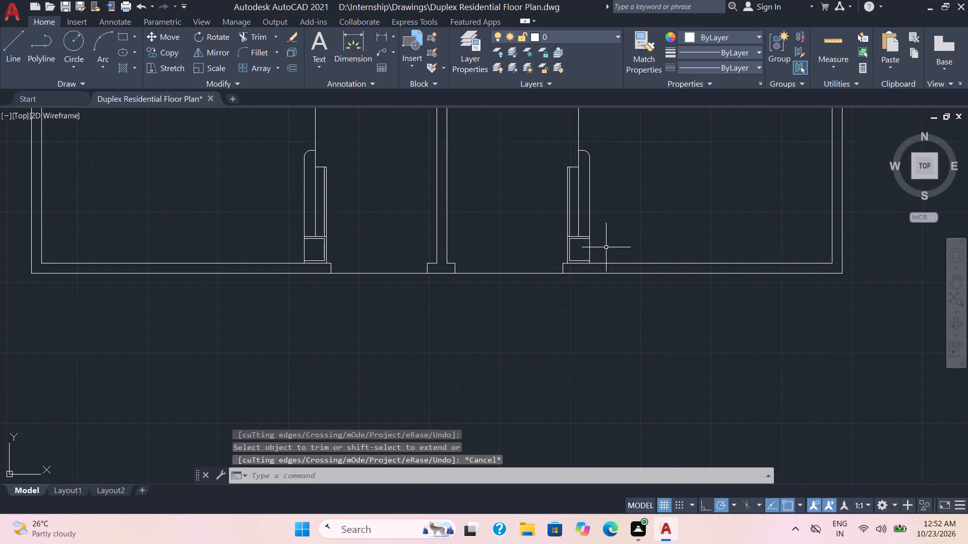
Save the drawing.
{"action": "key", "text": "ctrl+s"}
Quick-measure the wall between the middle and front rooms of the west unit.
{"action": "scroll", "coordinate": [607, 288], "scroll_direction": "down", "scroll_amount": 1}
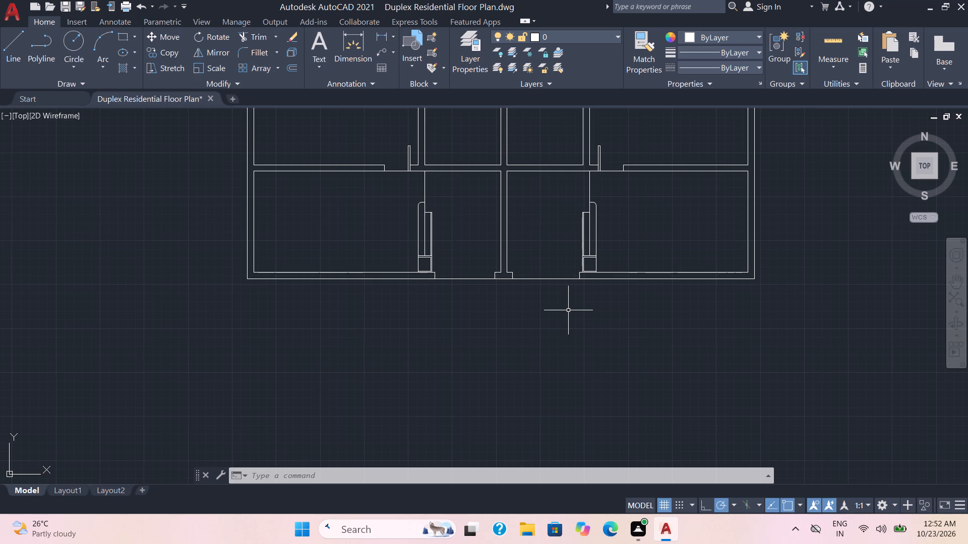
{"action": "middle_click_drag", "start_coordinate": [568, 310], "coordinate": [534, 352]}
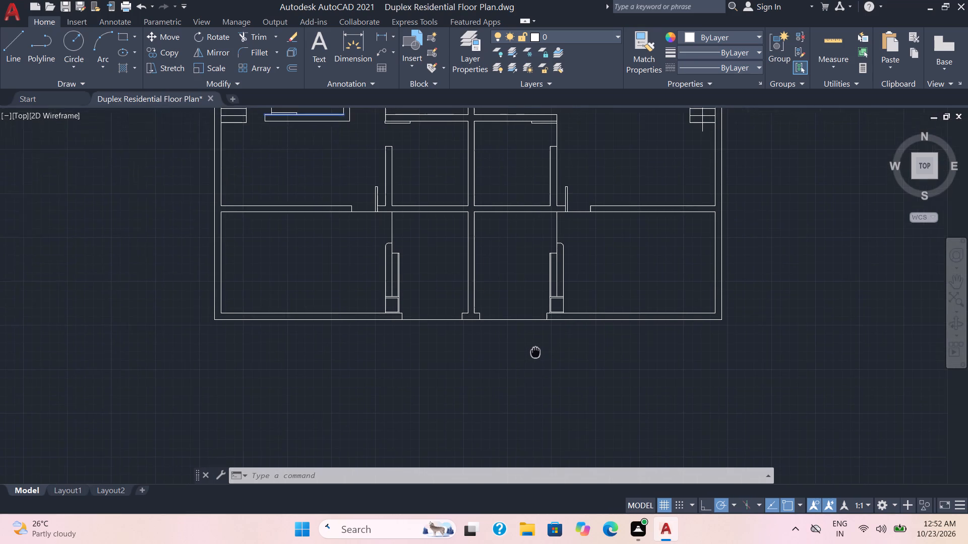
{"action": "middle_click_drag", "start_coordinate": [534, 352], "coordinate": [527, 359]}
{"action": "middle_click_drag", "start_coordinate": [802, 280], "coordinate": [768, 350]}
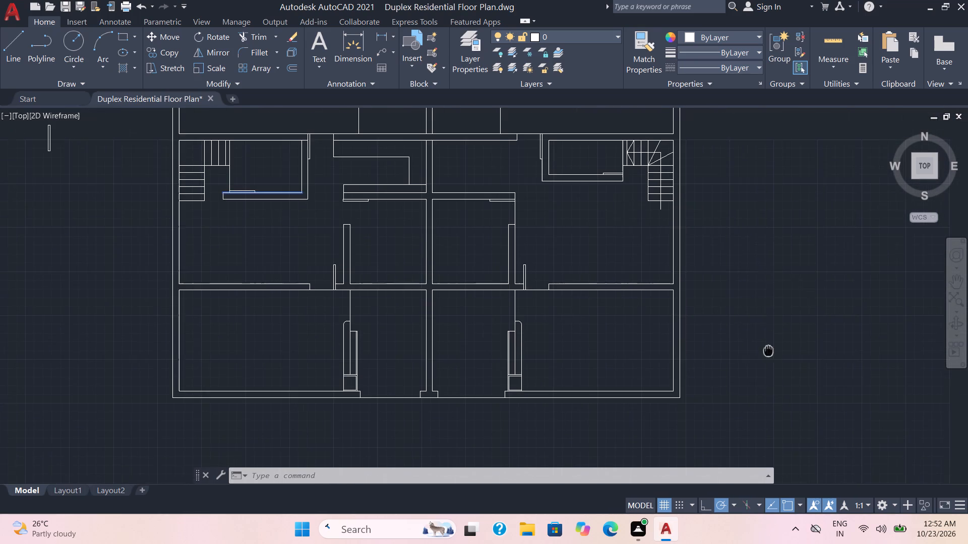
{"action": "middle_click_drag", "start_coordinate": [768, 350], "coordinate": [768, 350]}
{"action": "left_click", "coordinate": [825, 40]}
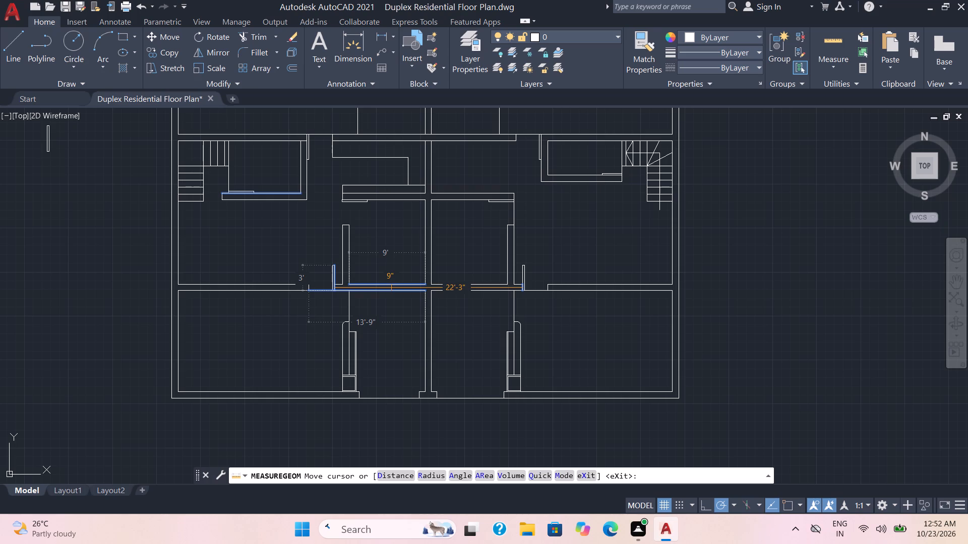
{"action": "key", "text": "Escape"}
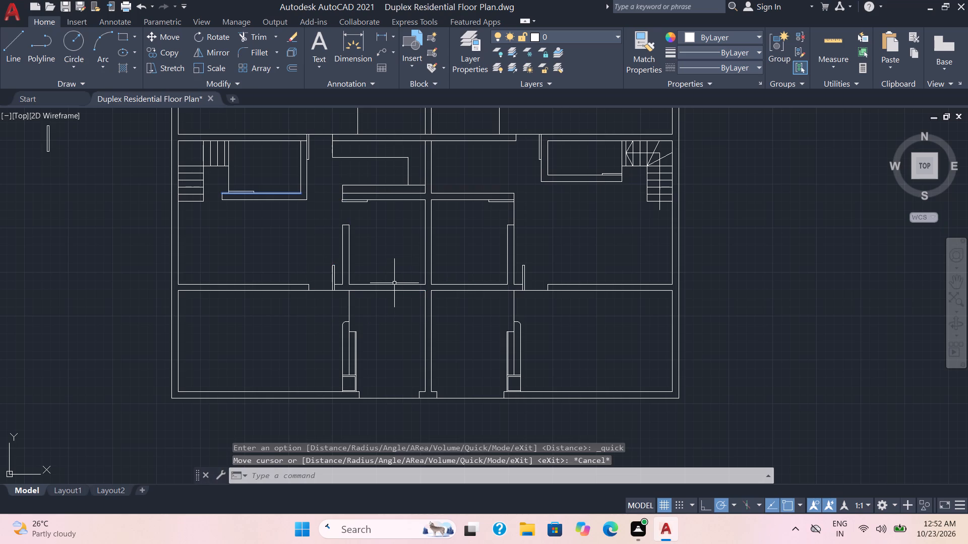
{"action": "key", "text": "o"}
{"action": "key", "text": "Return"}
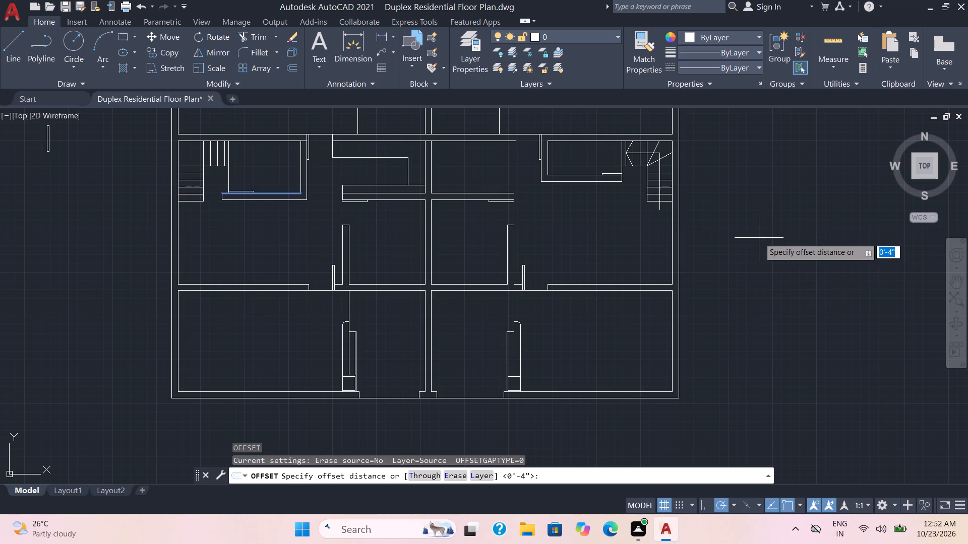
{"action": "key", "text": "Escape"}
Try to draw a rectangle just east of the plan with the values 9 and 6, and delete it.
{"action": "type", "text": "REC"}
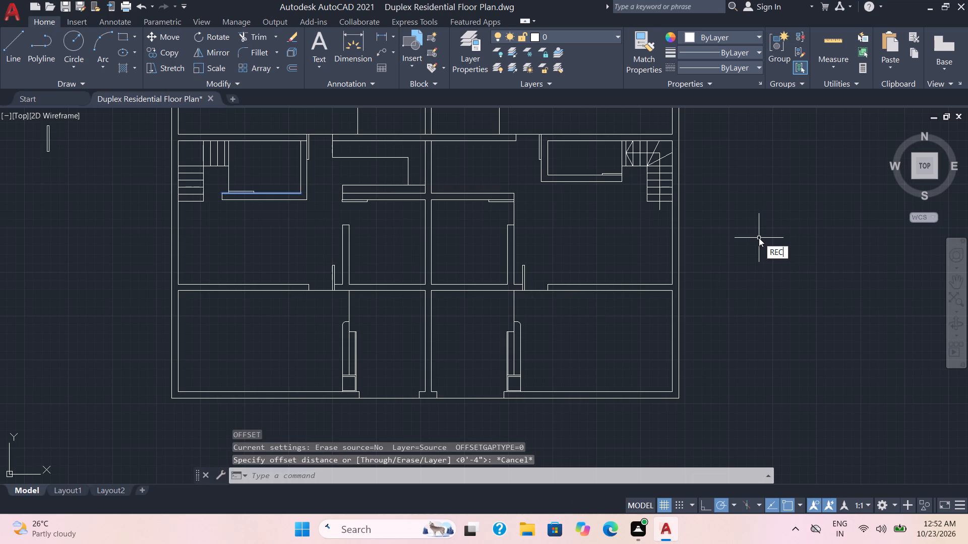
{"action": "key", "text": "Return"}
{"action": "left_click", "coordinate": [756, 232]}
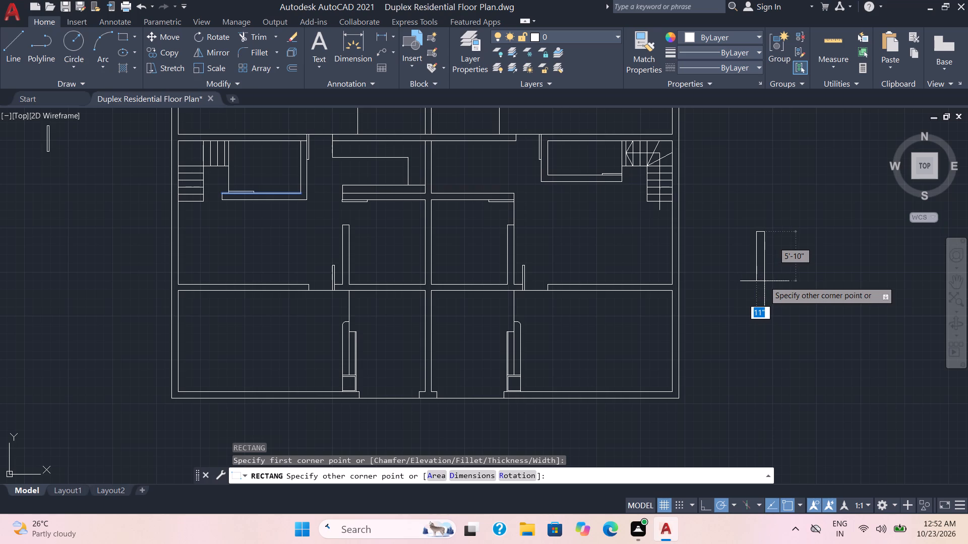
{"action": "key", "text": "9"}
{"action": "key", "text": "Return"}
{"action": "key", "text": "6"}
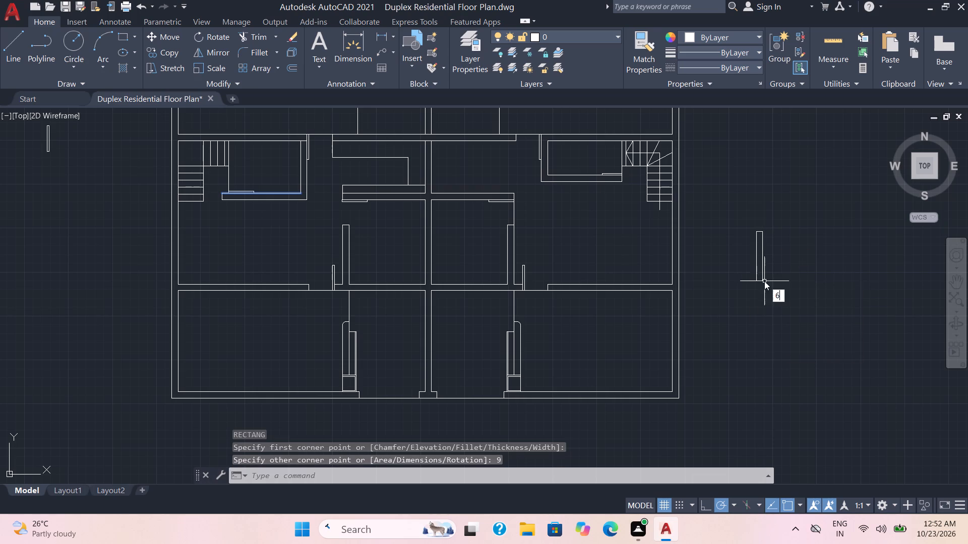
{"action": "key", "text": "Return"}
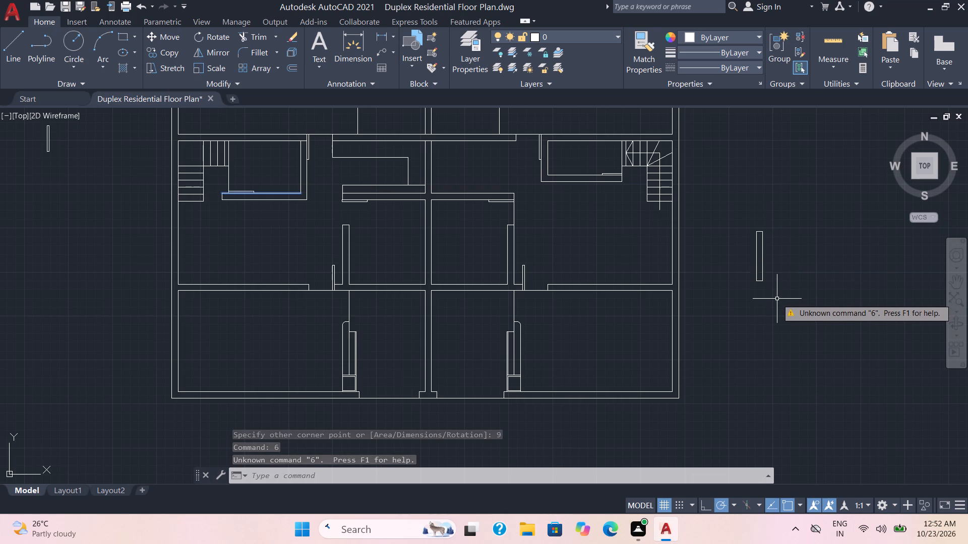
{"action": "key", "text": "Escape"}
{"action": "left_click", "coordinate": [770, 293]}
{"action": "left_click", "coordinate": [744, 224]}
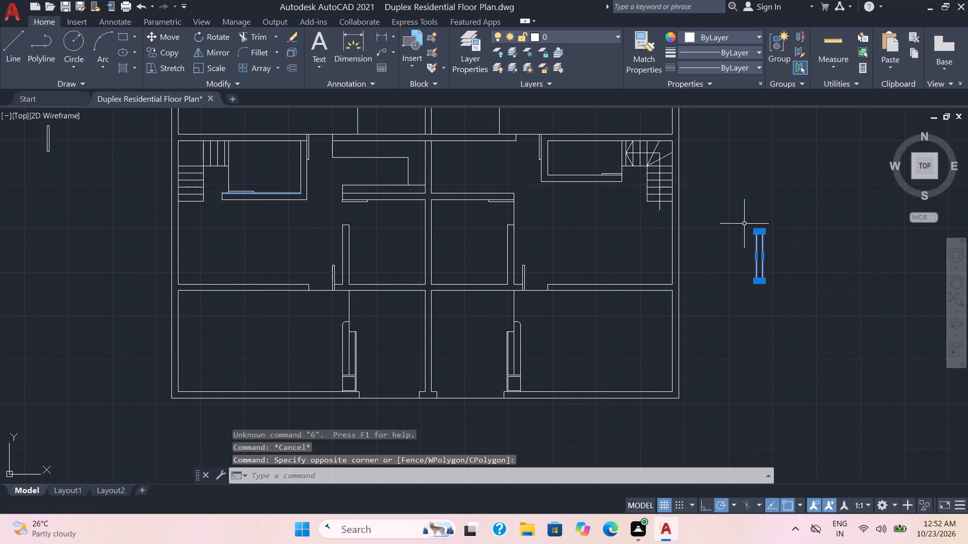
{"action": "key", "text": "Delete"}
Start a new rectangle and enter D to define it by its dimensions.
{"action": "type", "text": "REC"}
{"action": "key", "text": "Return"}
{"action": "key", "text": "f"}
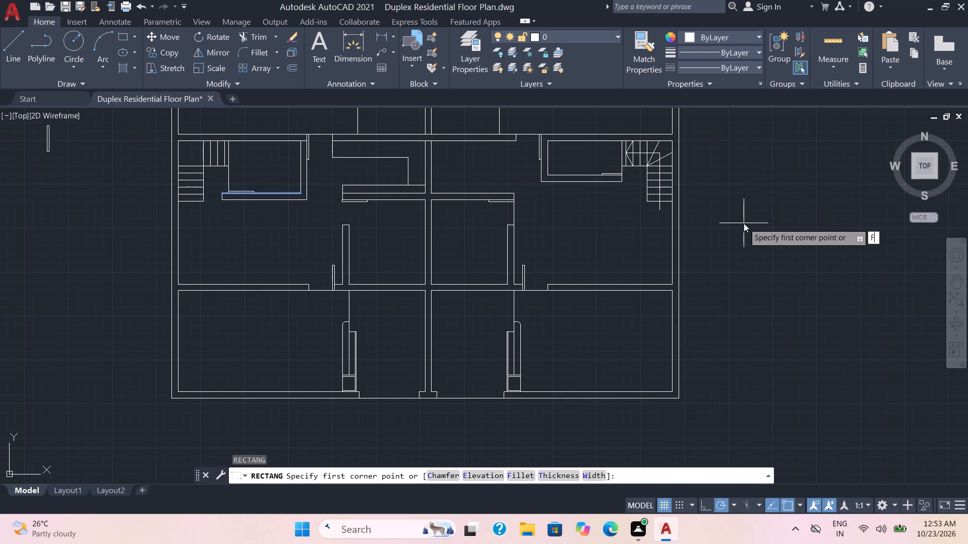
{"action": "key", "text": "BackSpace"}
{"action": "key", "text": "d"}
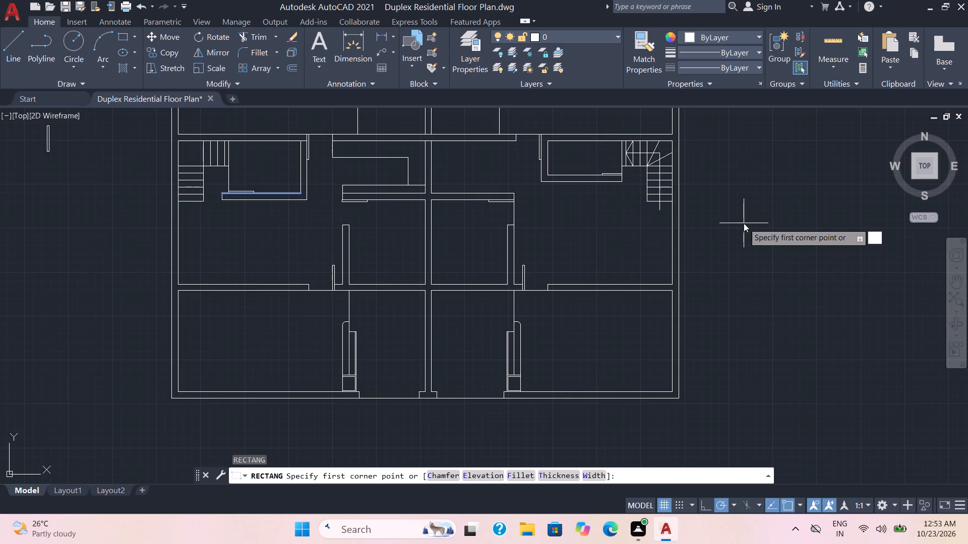
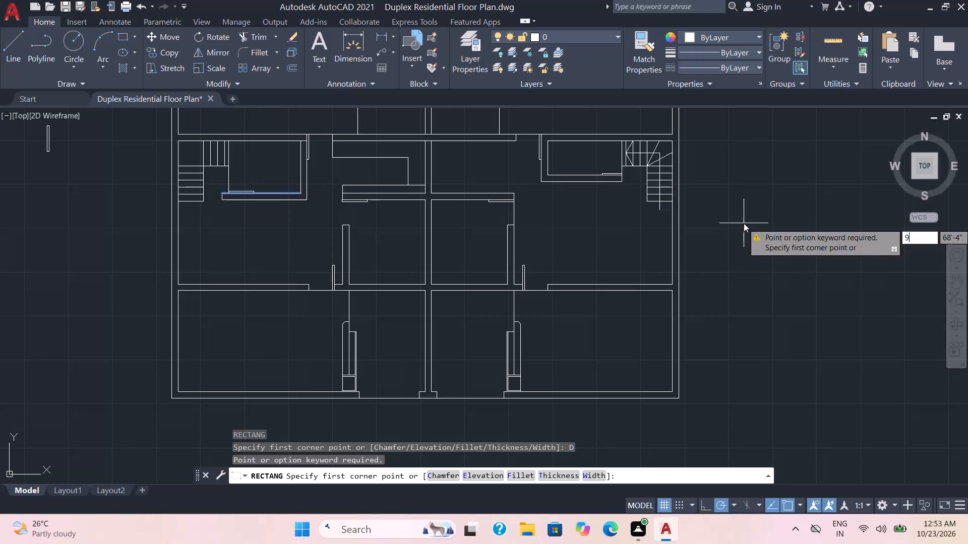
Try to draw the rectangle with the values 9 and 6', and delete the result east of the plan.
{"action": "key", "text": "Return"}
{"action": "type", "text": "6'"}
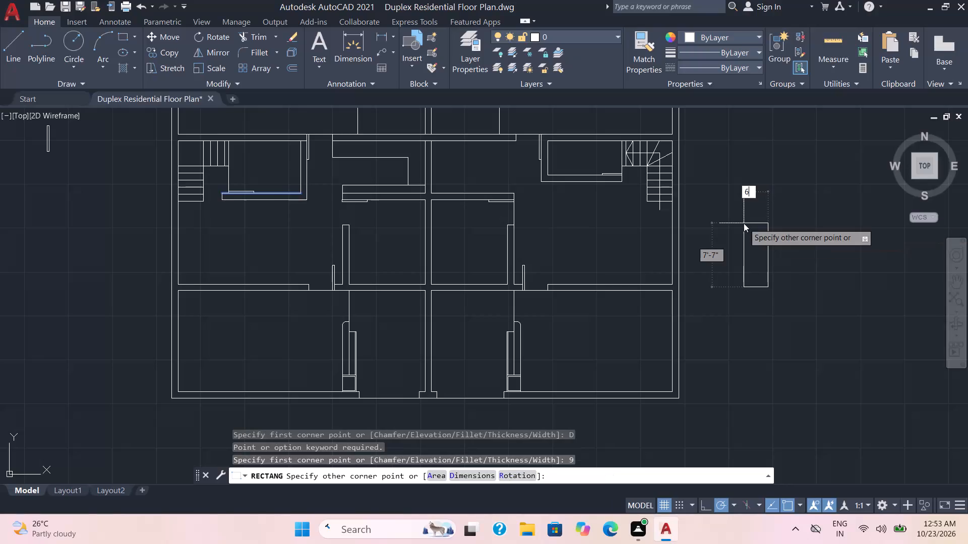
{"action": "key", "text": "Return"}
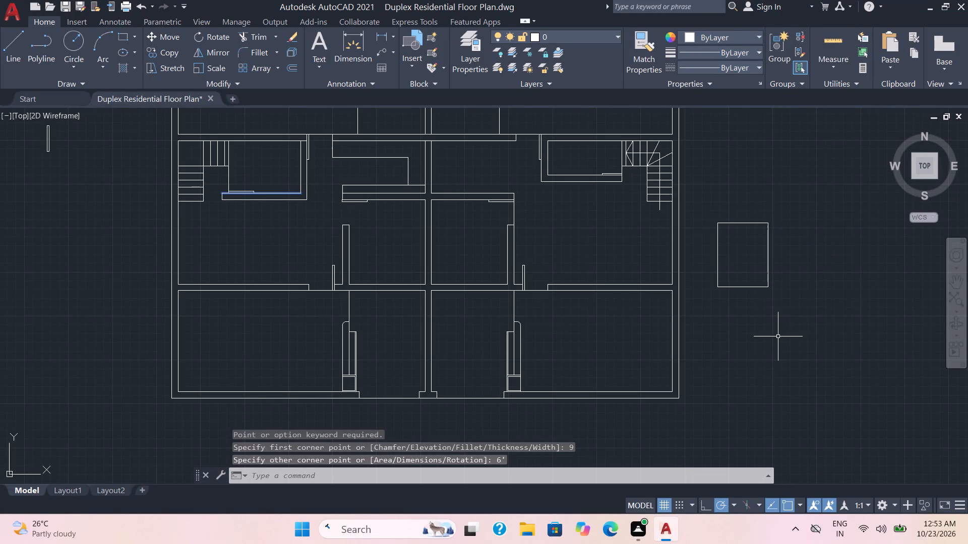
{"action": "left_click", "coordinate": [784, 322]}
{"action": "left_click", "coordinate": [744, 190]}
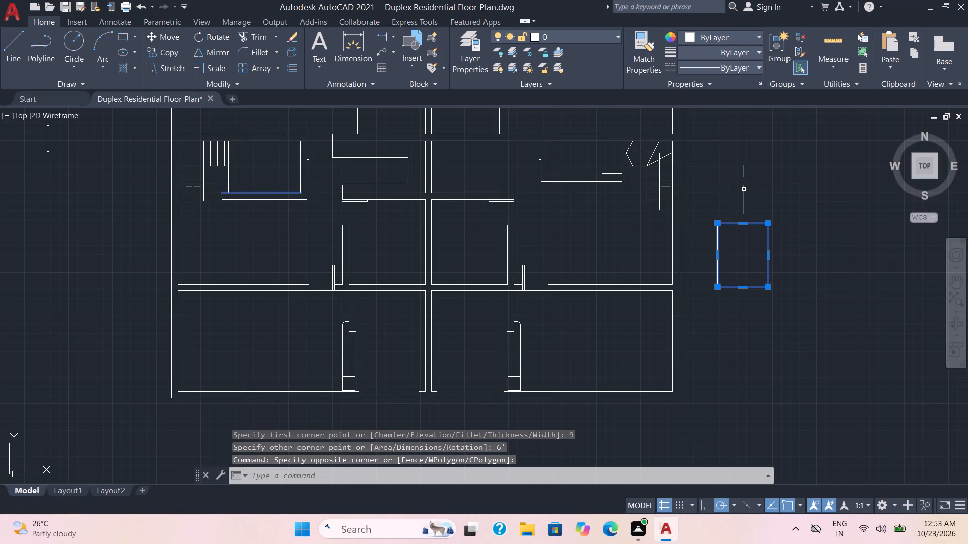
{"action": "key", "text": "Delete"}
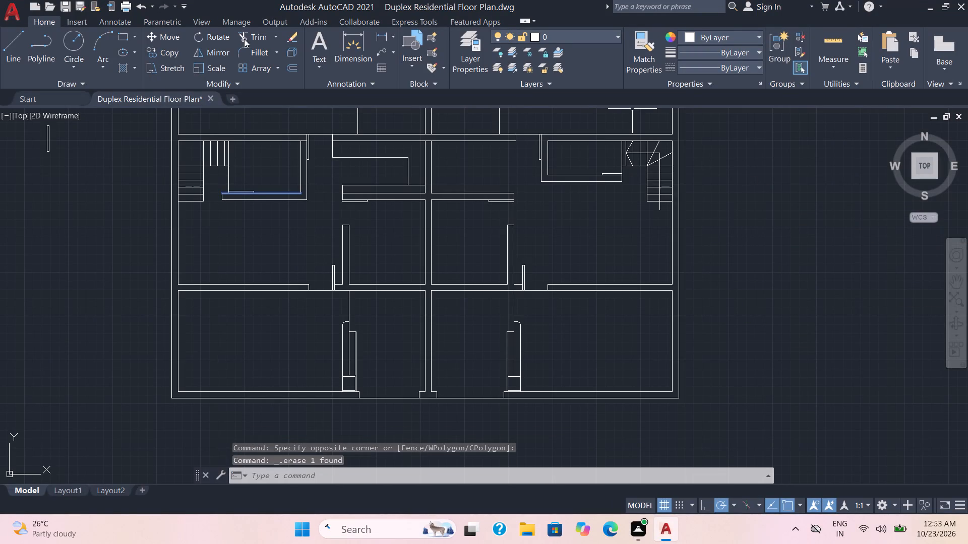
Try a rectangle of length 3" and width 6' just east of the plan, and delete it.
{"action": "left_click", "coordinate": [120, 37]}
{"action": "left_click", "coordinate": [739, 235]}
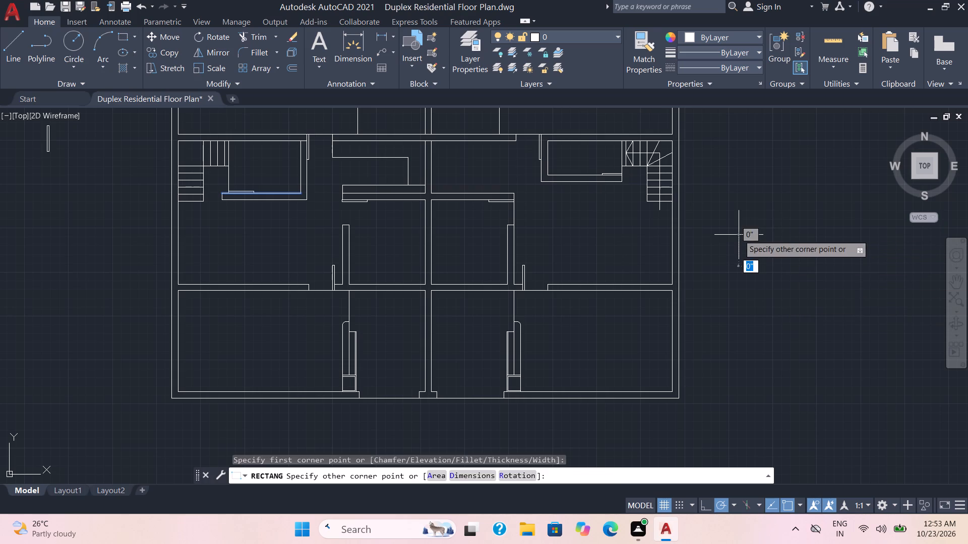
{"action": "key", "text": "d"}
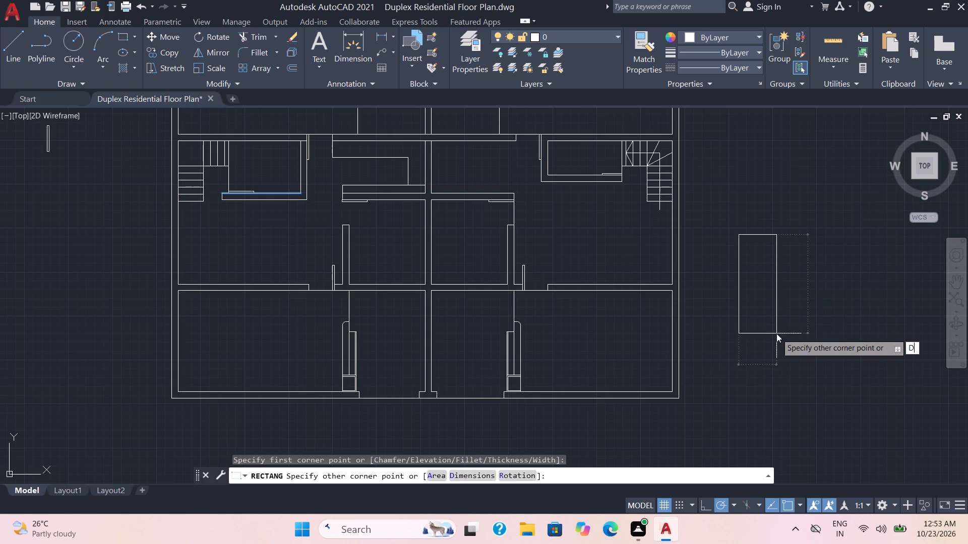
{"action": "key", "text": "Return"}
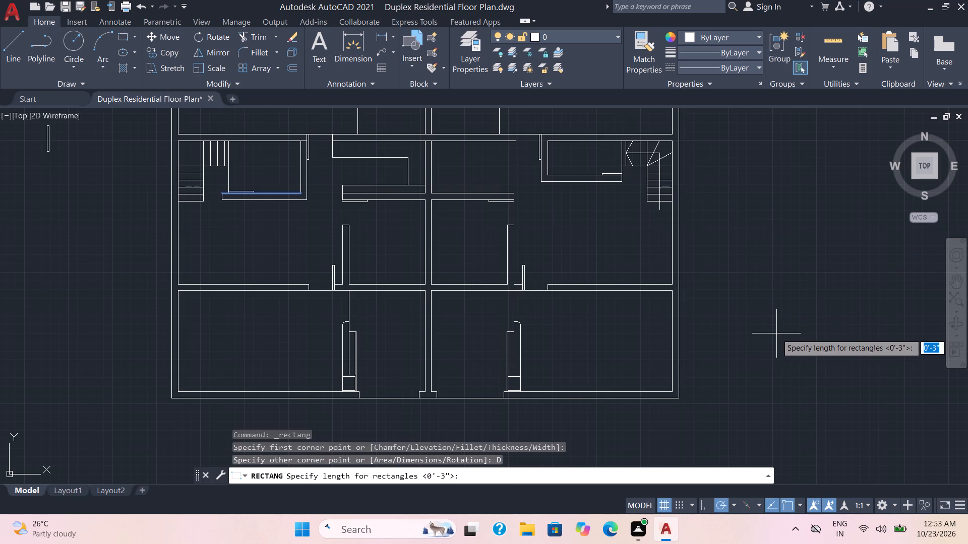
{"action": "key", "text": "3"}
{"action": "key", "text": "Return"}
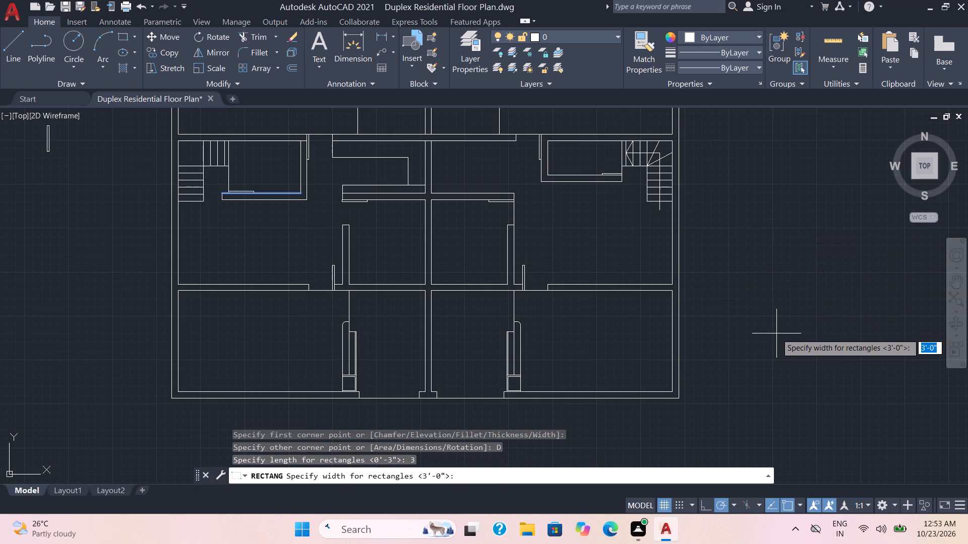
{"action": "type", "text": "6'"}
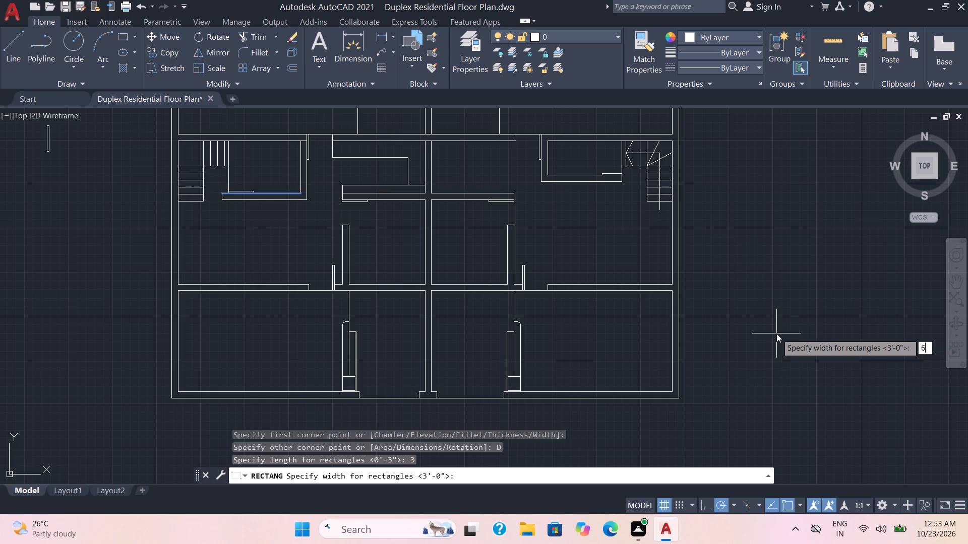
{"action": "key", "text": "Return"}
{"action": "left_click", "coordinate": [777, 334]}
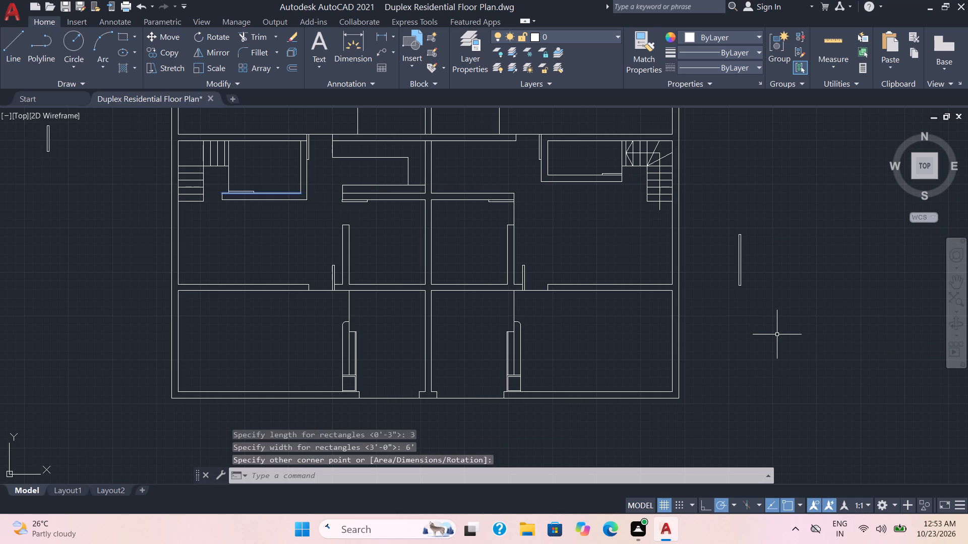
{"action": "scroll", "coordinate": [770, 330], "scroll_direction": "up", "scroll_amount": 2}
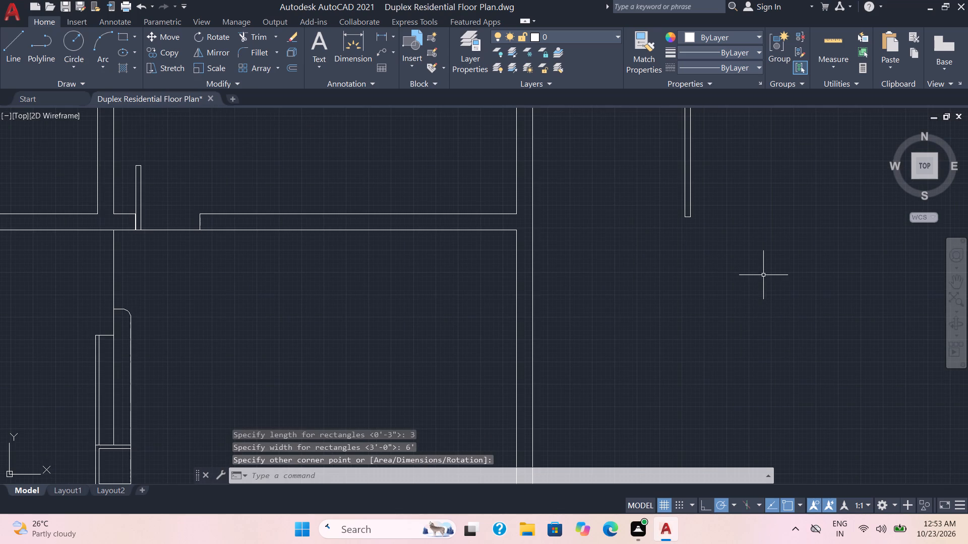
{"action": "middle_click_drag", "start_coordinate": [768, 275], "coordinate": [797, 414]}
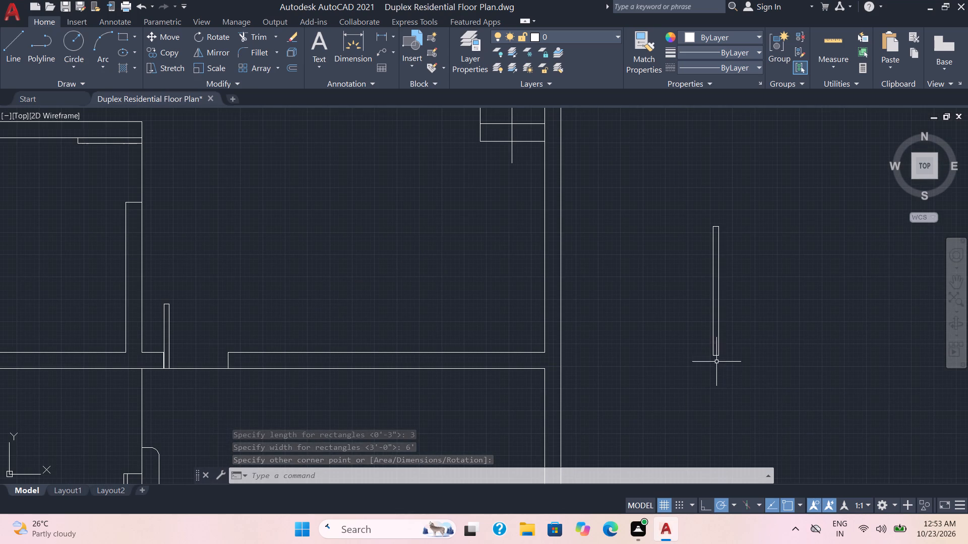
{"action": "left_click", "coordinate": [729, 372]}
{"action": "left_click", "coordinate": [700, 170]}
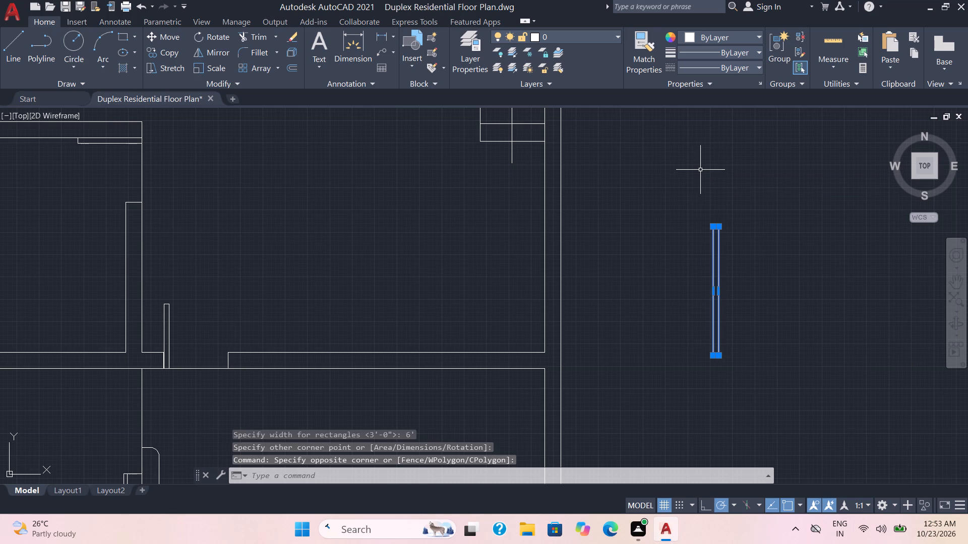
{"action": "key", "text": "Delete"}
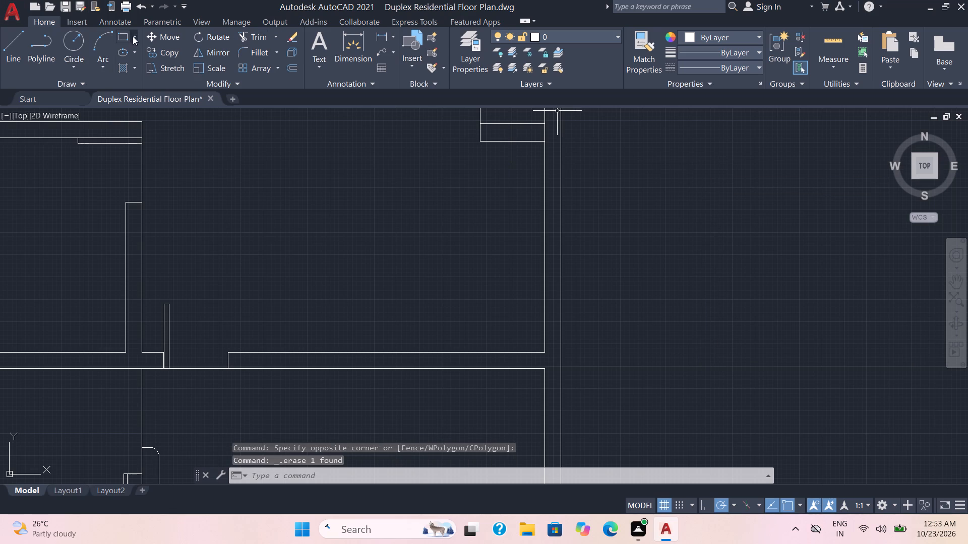
Draw a rectangle of length 9" and width 6' in the empty space east of the plan.
{"action": "left_click", "coordinate": [120, 36]}
{"action": "left_click", "coordinate": [655, 243]}
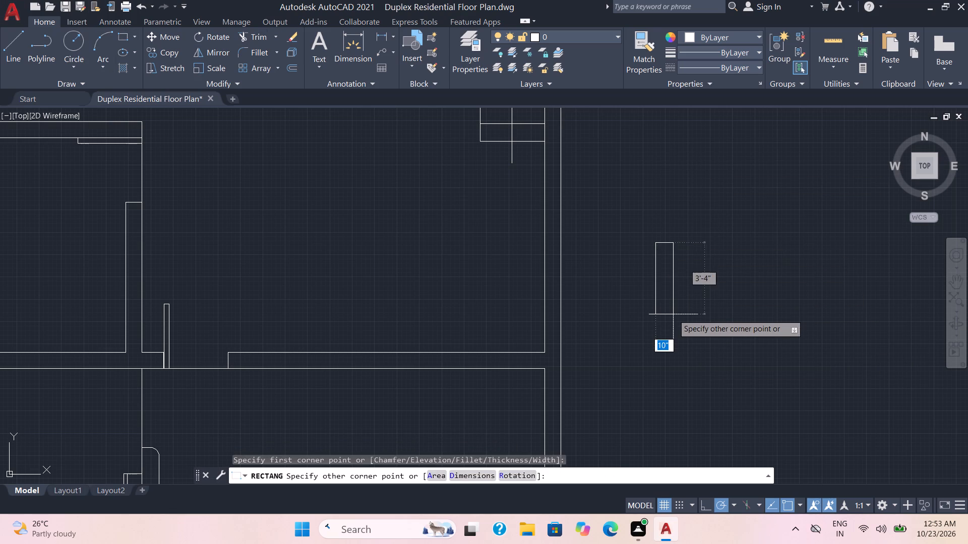
{"action": "key", "text": "d"}
{"action": "key", "text": "Return"}
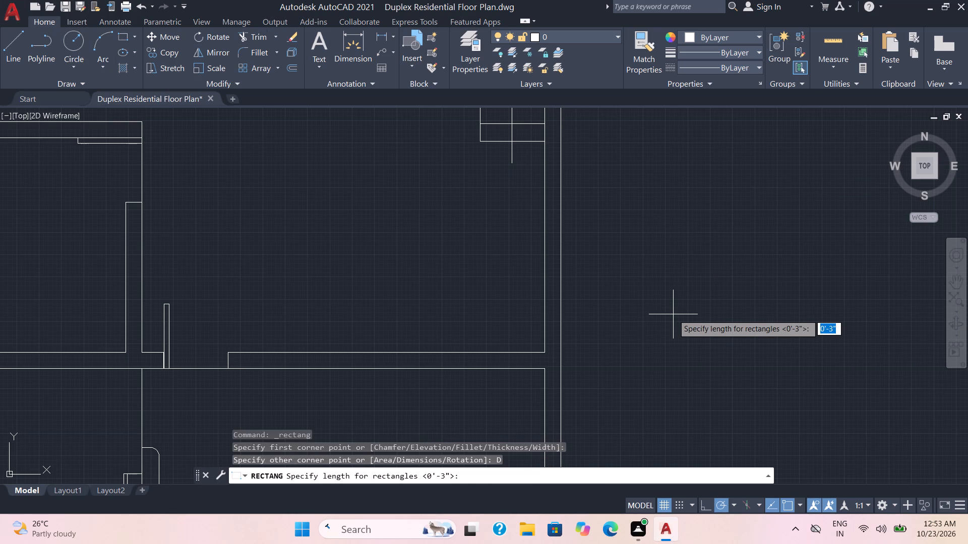
{"action": "key", "text": "9"}
{"action": "key", "text": "Return"}
{"action": "type", "text": "6'"}
{"action": "key", "text": "Return"}
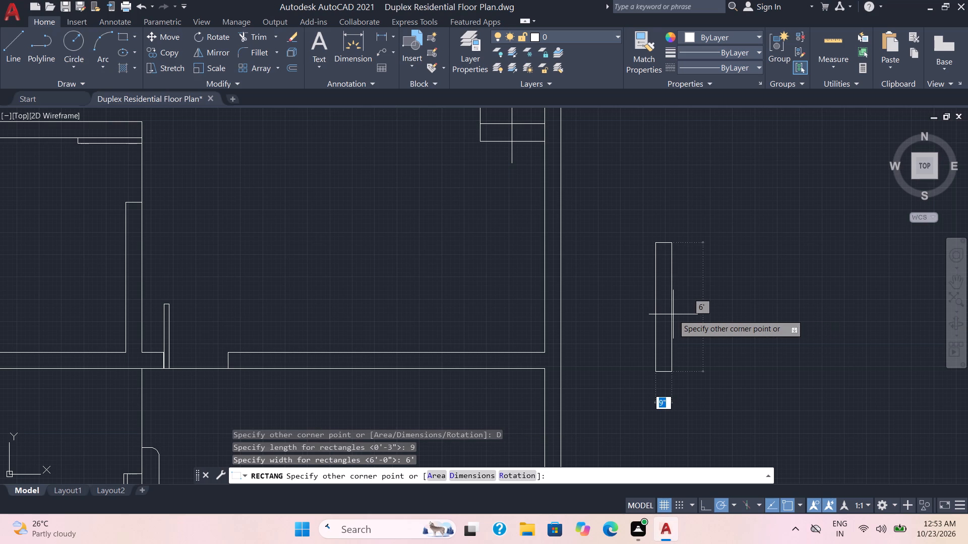
{"action": "left_click", "coordinate": [674, 315]}
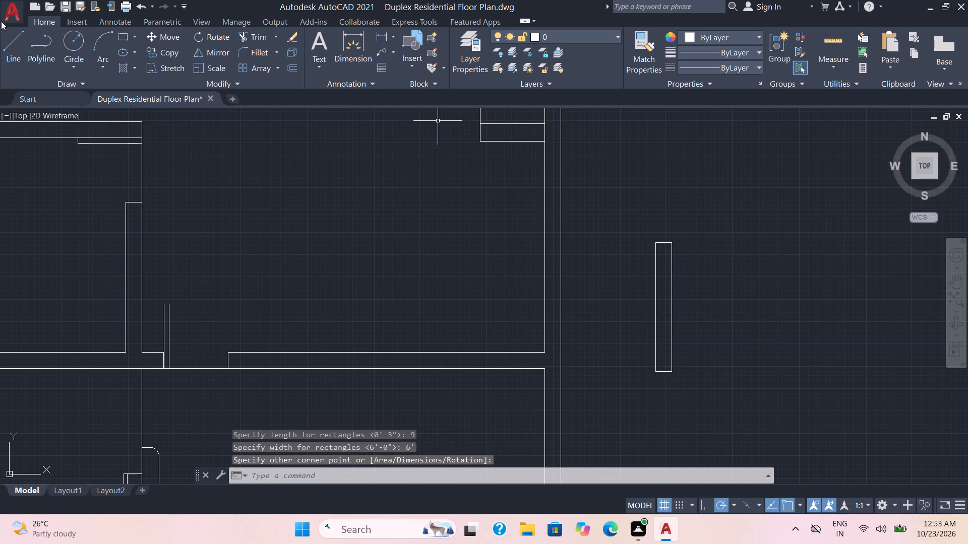
{"action": "left_click", "coordinate": [14, 43]}
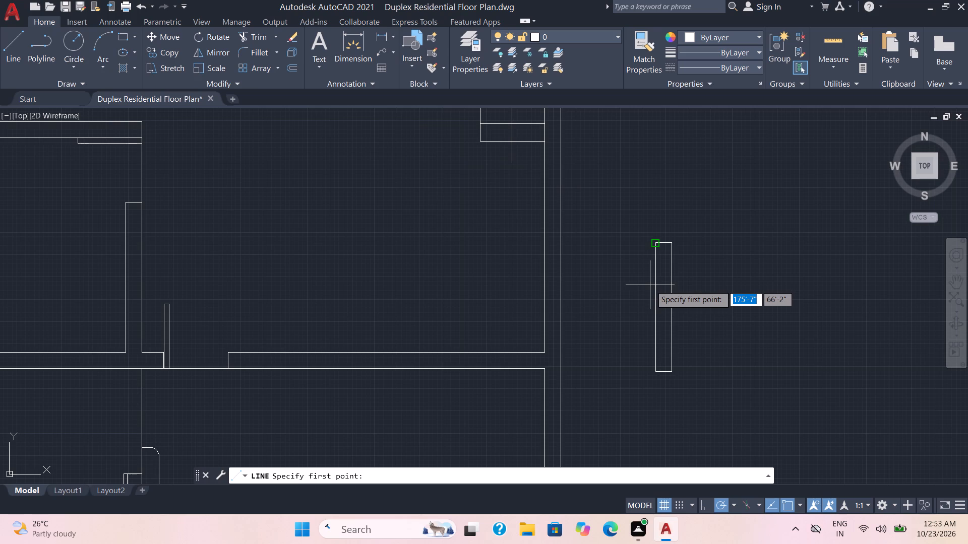
{"action": "key", "text": "Escape"}
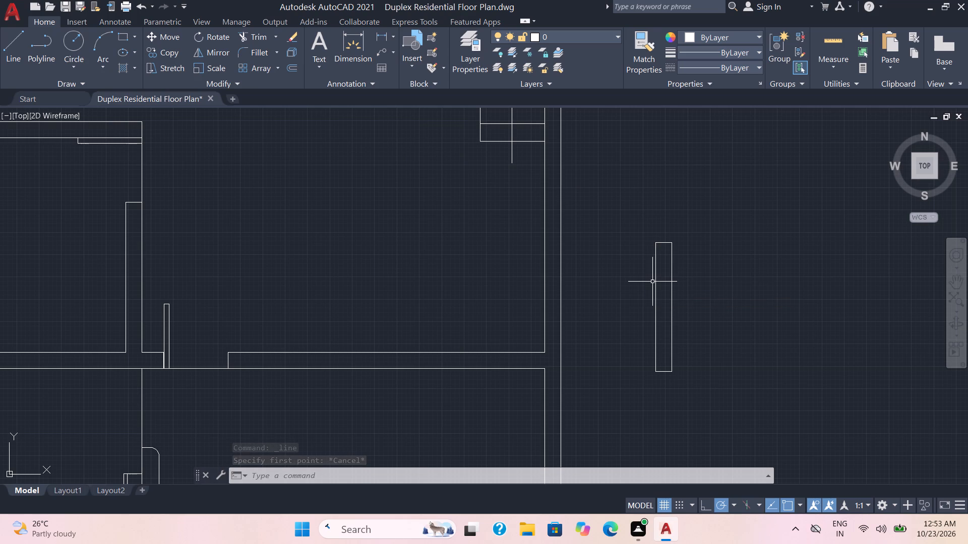
Offset the 9" by 6' rectangle 4" inward to form a window symbol.
{"action": "key", "text": "o"}
{"action": "key", "text": "Return"}
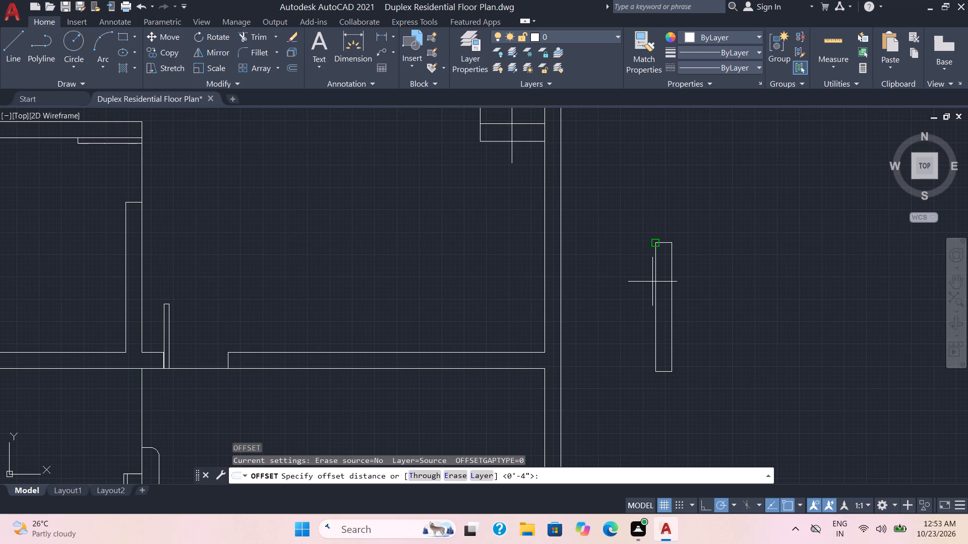
{"action": "key", "text": "4"}
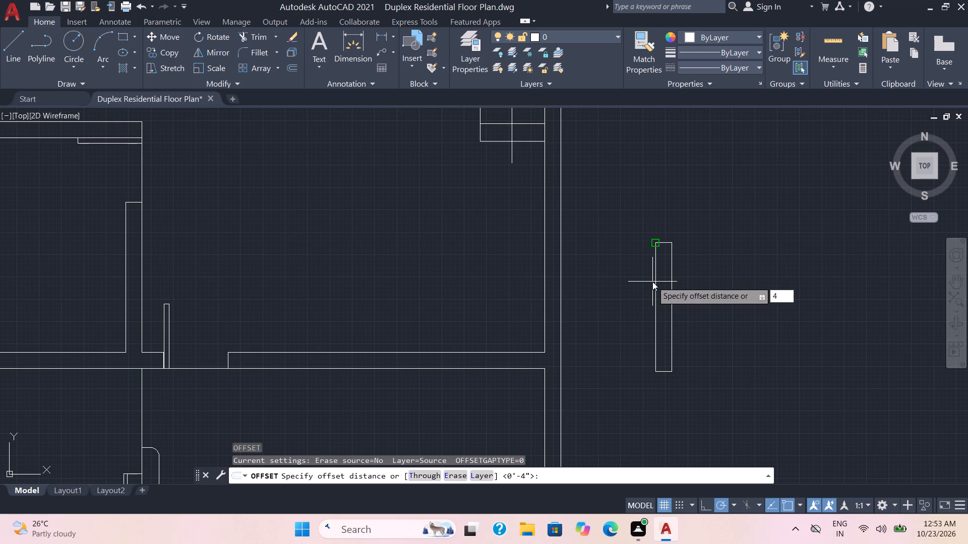
{"action": "key", "text": "Return"}
{"action": "left_click", "coordinate": [657, 279]}
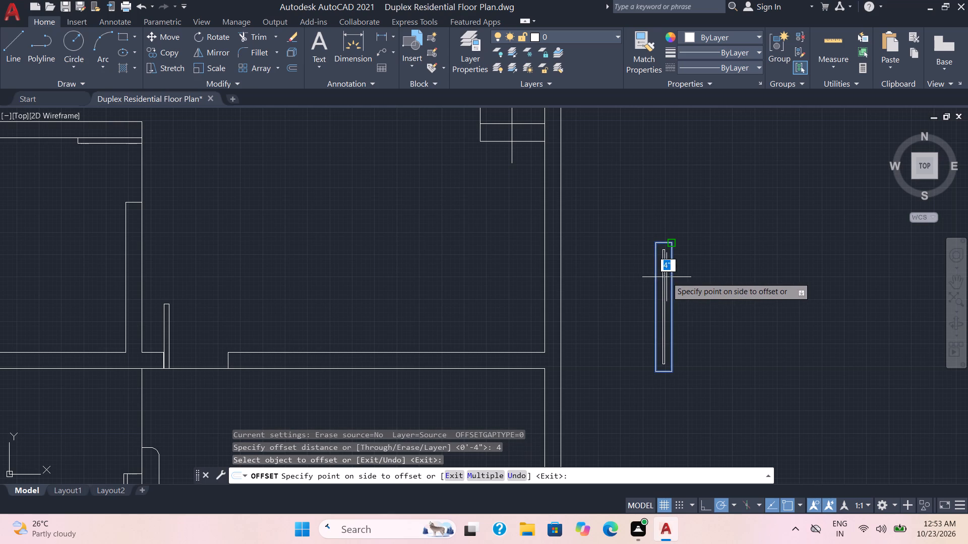
{"action": "left_click", "coordinate": [667, 277]}
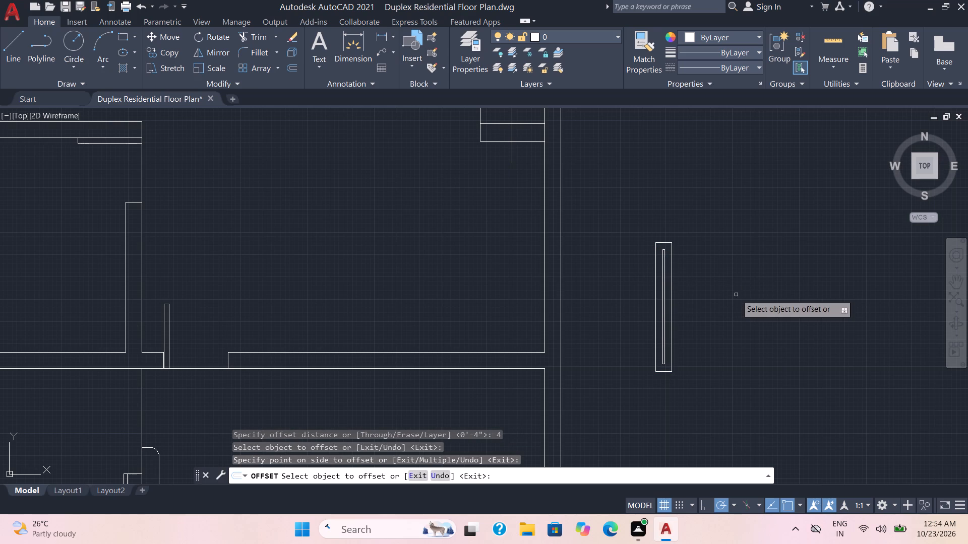
{"action": "key", "text": "Escape"}
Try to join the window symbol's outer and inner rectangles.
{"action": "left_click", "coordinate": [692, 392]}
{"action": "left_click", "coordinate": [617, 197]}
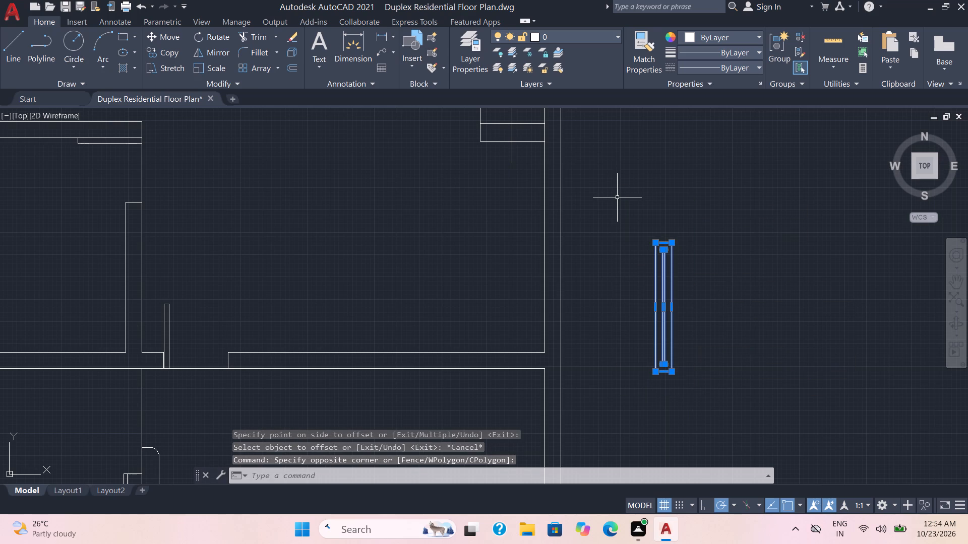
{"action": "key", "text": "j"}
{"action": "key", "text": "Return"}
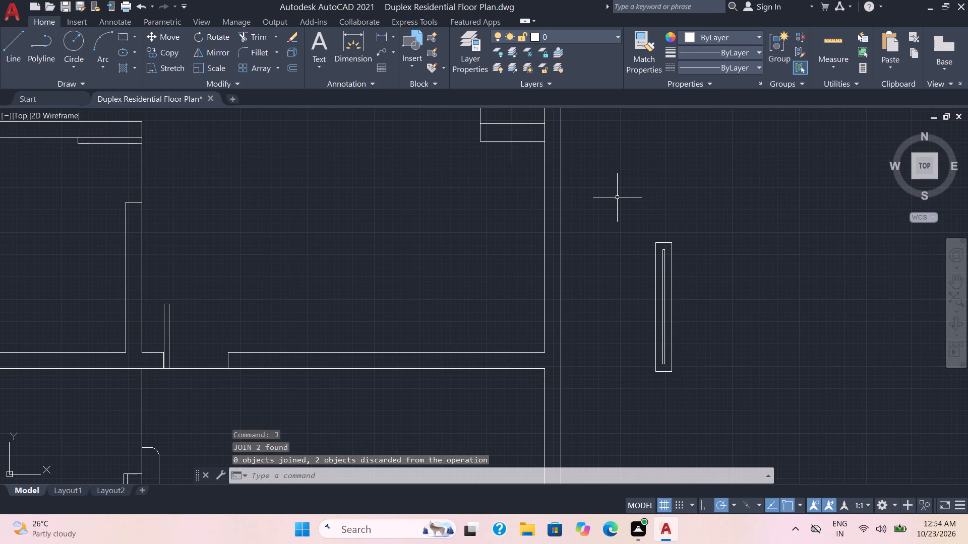
Rotate both window rectangles 90° about the outer rectangle's upper-right corner so the window lies horizontally.
{"action": "left_click", "coordinate": [691, 411]}
{"action": "left_click", "coordinate": [645, 261]}
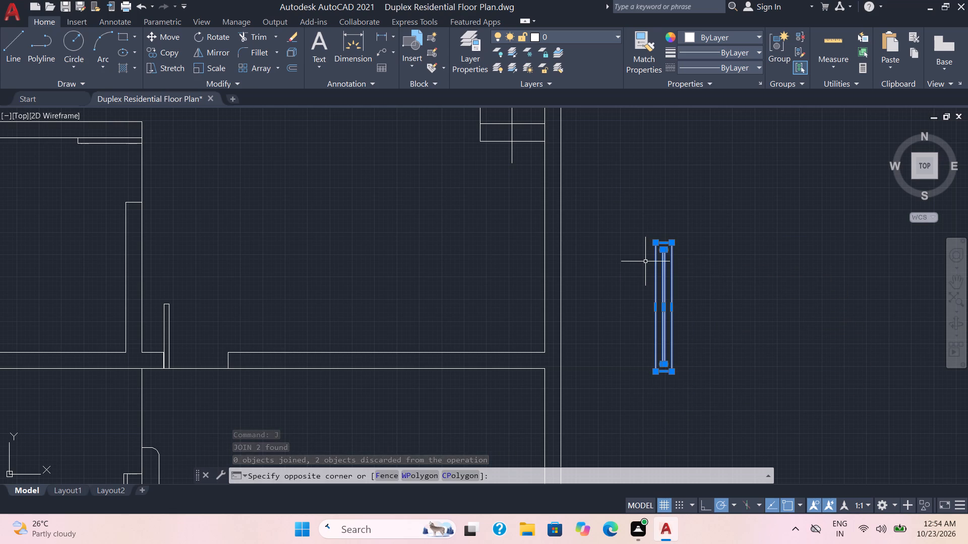
{"action": "type", "text": "RO"}
{"action": "key", "text": "Return"}
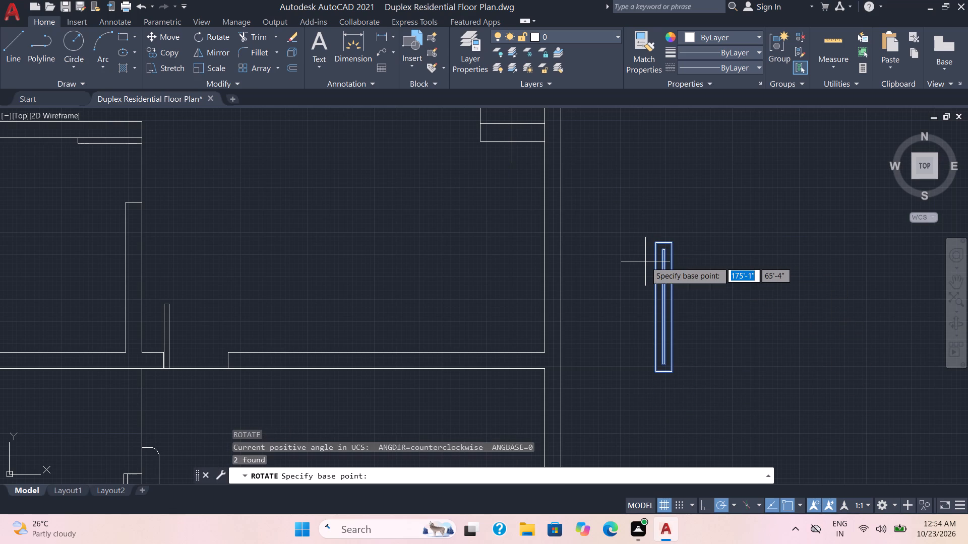
{"action": "left_click", "coordinate": [672, 245]}
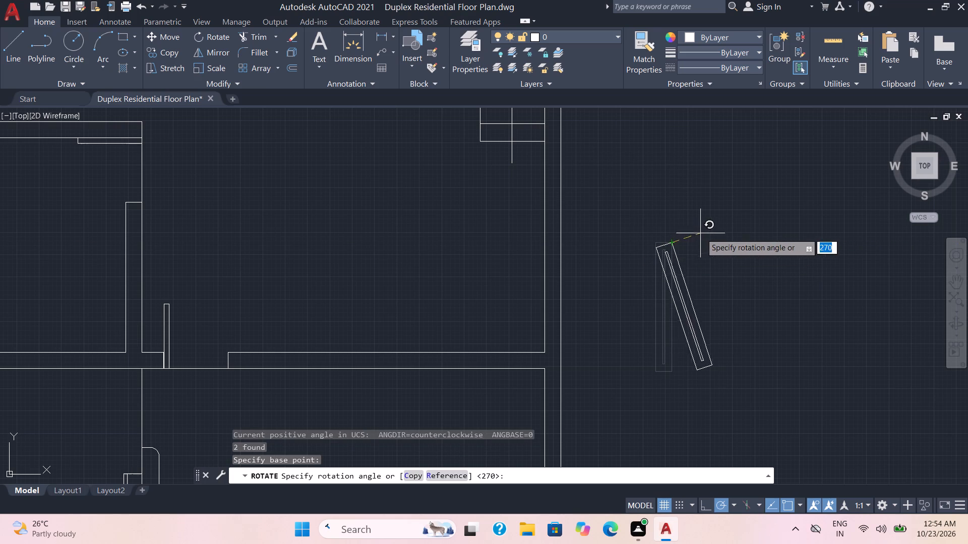
{"action": "left_click", "coordinate": [672, 166]}
Copy the window symbol by its inner rectangle's upper-left corner into the wall between the east unit's large middle and front rooms.
{"action": "left_click", "coordinate": [815, 295]}
{"action": "left_click", "coordinate": [651, 200]}
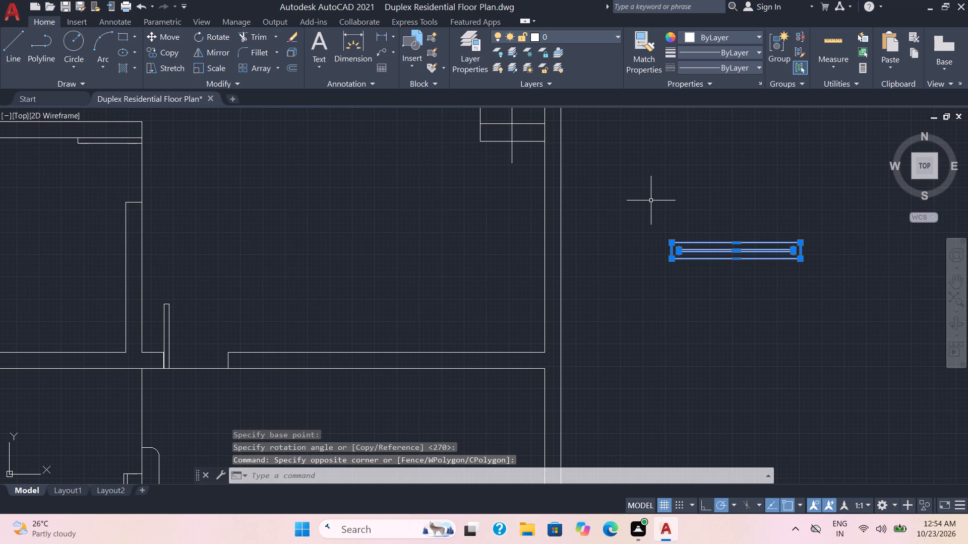
{"action": "type", "text": "CO"}
{"action": "key", "text": "Return"}
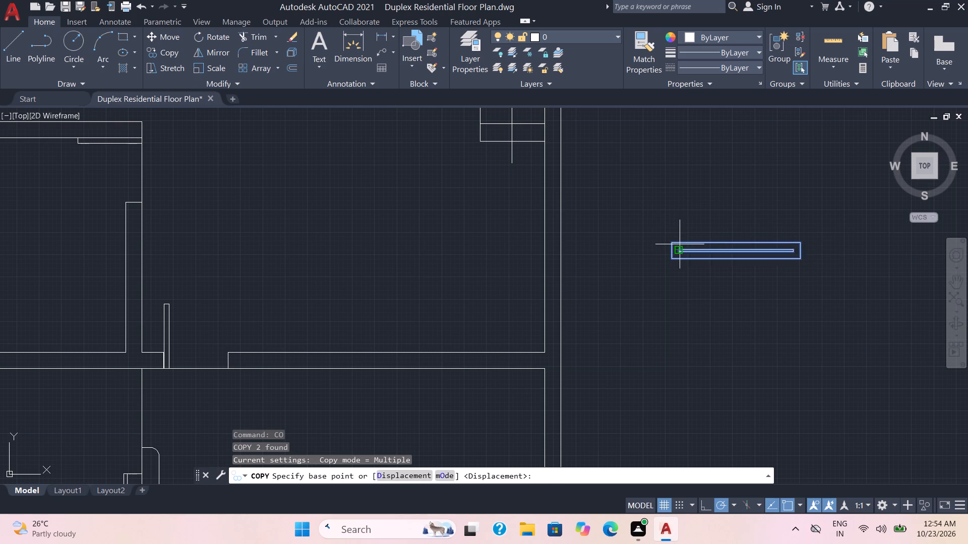
{"action": "scroll", "coordinate": [680, 248], "scroll_direction": "up", "scroll_amount": 3}
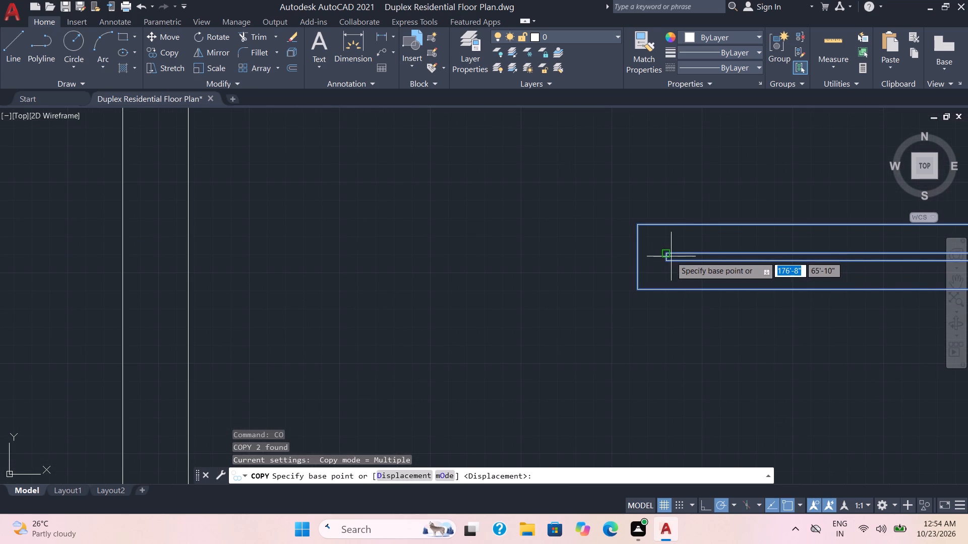
{"action": "left_click", "coordinate": [668, 254]}
{"action": "scroll", "coordinate": [525, 281], "scroll_direction": "down", "scroll_amount": 5}
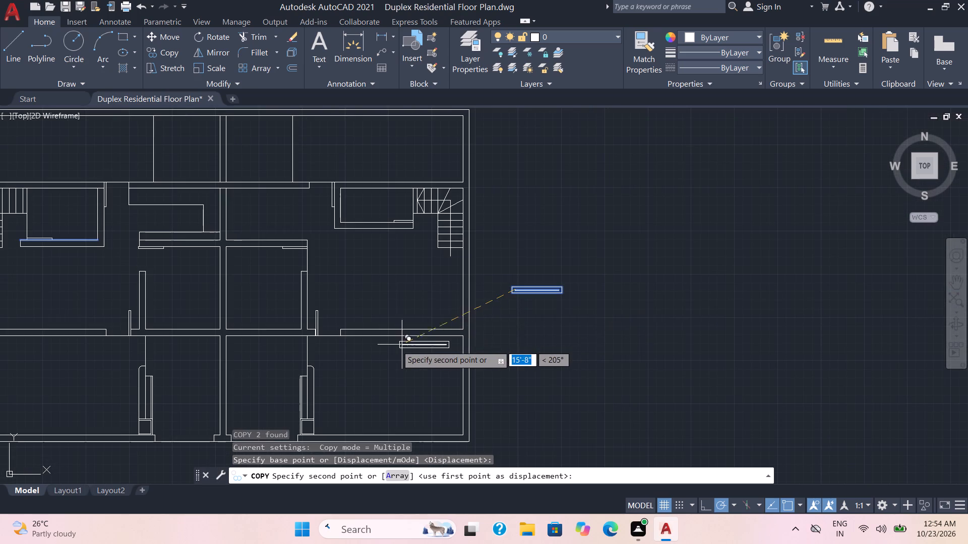
{"action": "scroll", "coordinate": [417, 329], "scroll_direction": "up", "scroll_amount": 2}
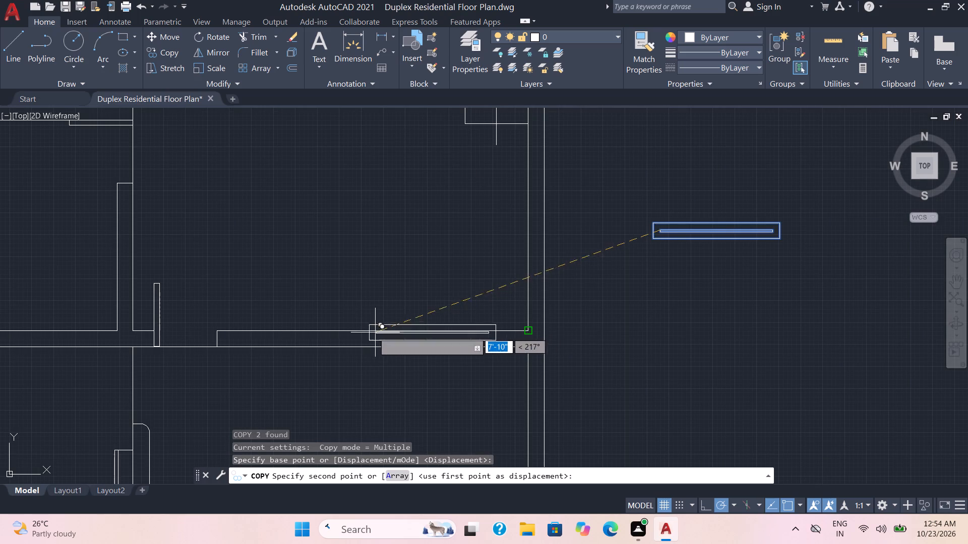
{"action": "left_click", "coordinate": [340, 338]}
Copy the window symbol into the front-room wall line at both small middle rooms beside the party wall and the west unit's large middle room.
{"action": "scroll", "coordinate": [307, 342], "scroll_direction": "down", "scroll_amount": 2}
{"action": "middle_click_drag", "start_coordinate": [247, 346], "coordinate": [509, 401]}
{"action": "scroll", "coordinate": [432, 399], "scroll_direction": "up", "scroll_amount": 3}
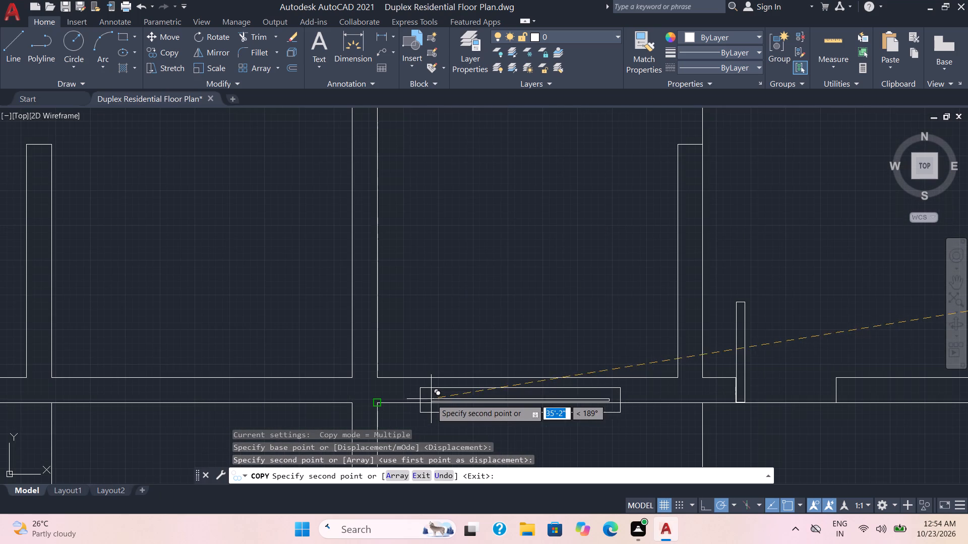
{"action": "middle_click_drag", "start_coordinate": [431, 399], "coordinate": [450, 292]}
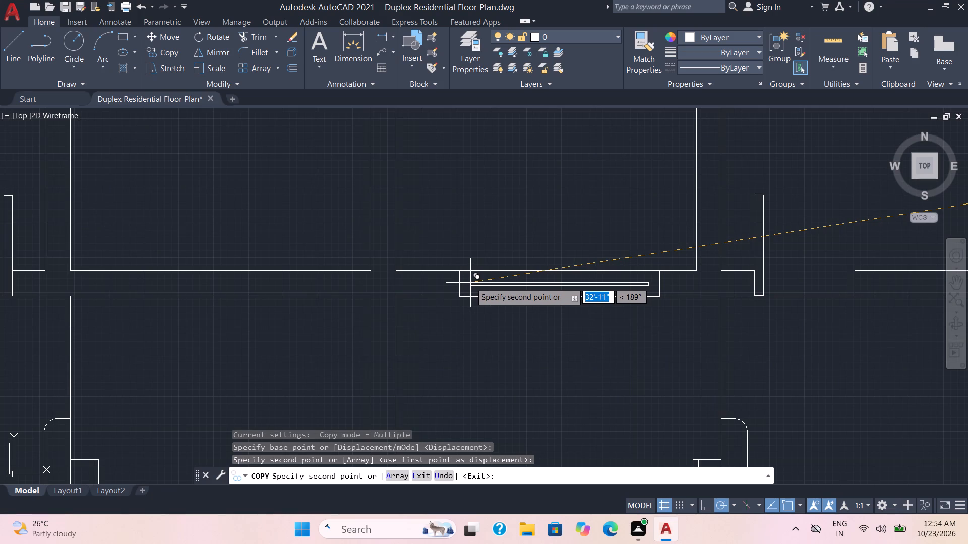
{"action": "left_click", "coordinate": [470, 283]}
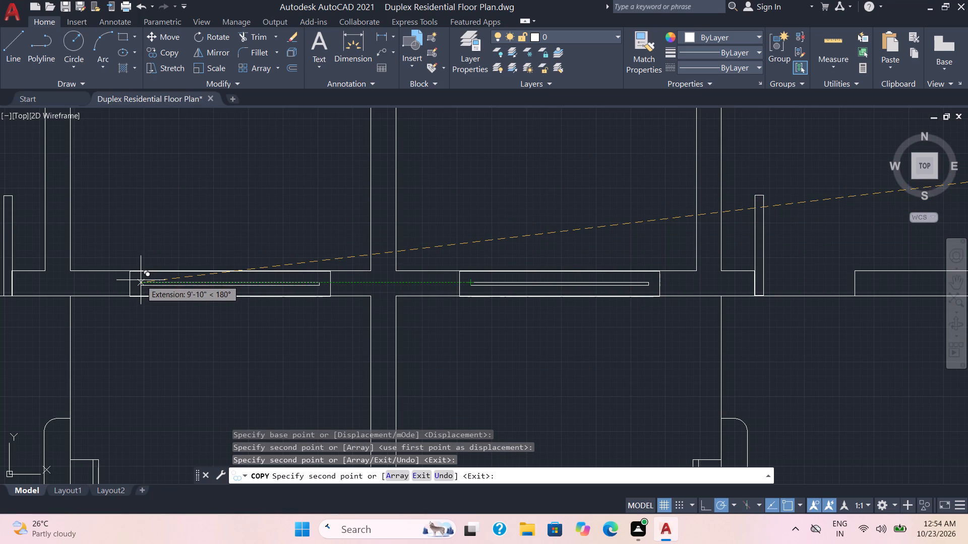
{"action": "left_click", "coordinate": [141, 280]}
{"action": "middle_click_drag", "start_coordinate": [141, 280], "coordinate": [438, 310]}
{"action": "scroll", "coordinate": [141, 280], "scroll_direction": "down", "scroll_amount": 1}
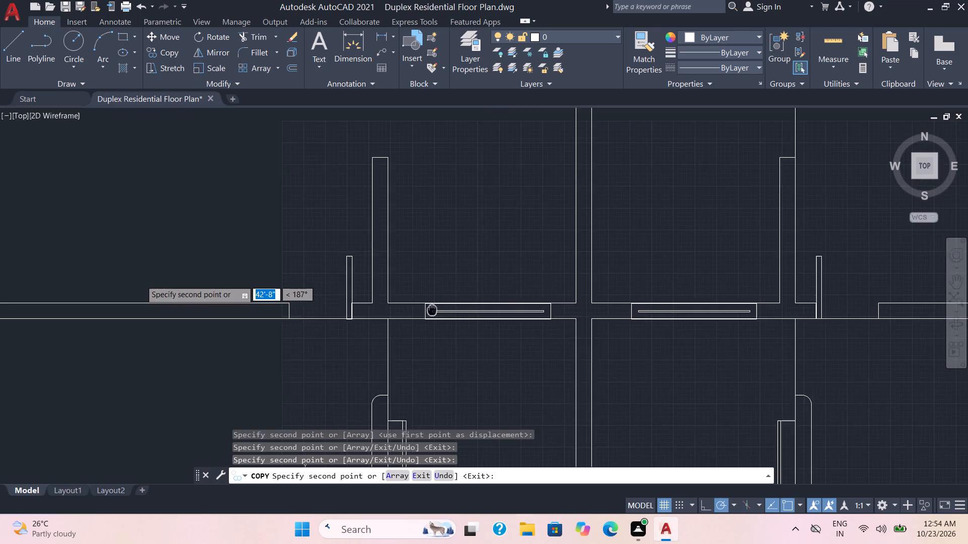
{"action": "middle_click_drag", "start_coordinate": [438, 310], "coordinate": [514, 315]}
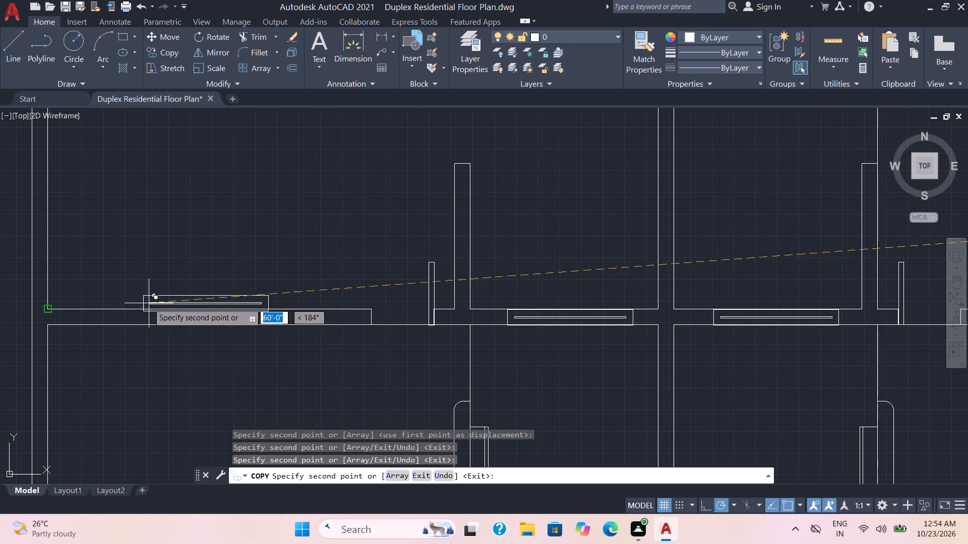
{"action": "left_click", "coordinate": [122, 316]}
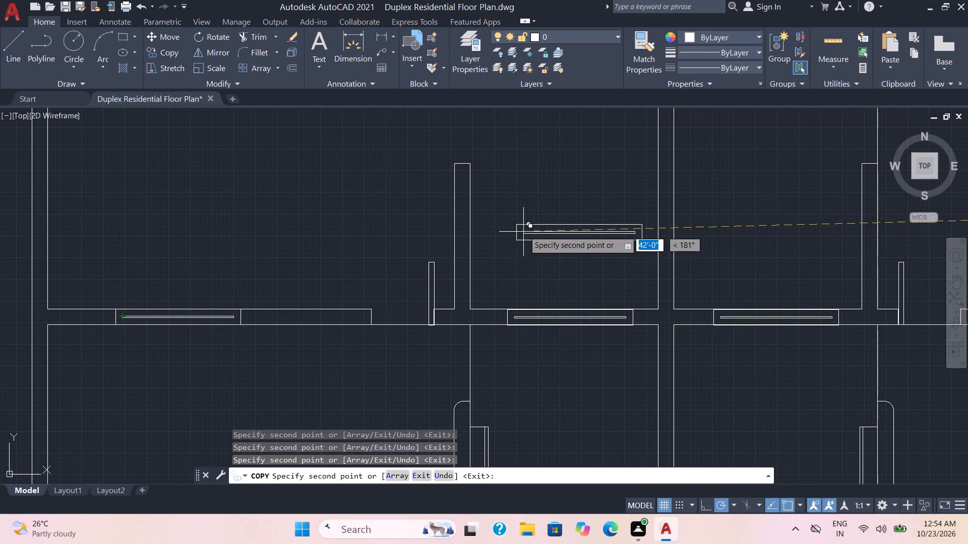
Copy the window symbol into the rear rooms' south wall on each side of the party wall, aligned with the rear partitions.
{"action": "scroll", "coordinate": [528, 225], "scroll_direction": "down", "scroll_amount": 1}
{"action": "middle_click_drag", "start_coordinate": [584, 213], "coordinate": [365, 359]}
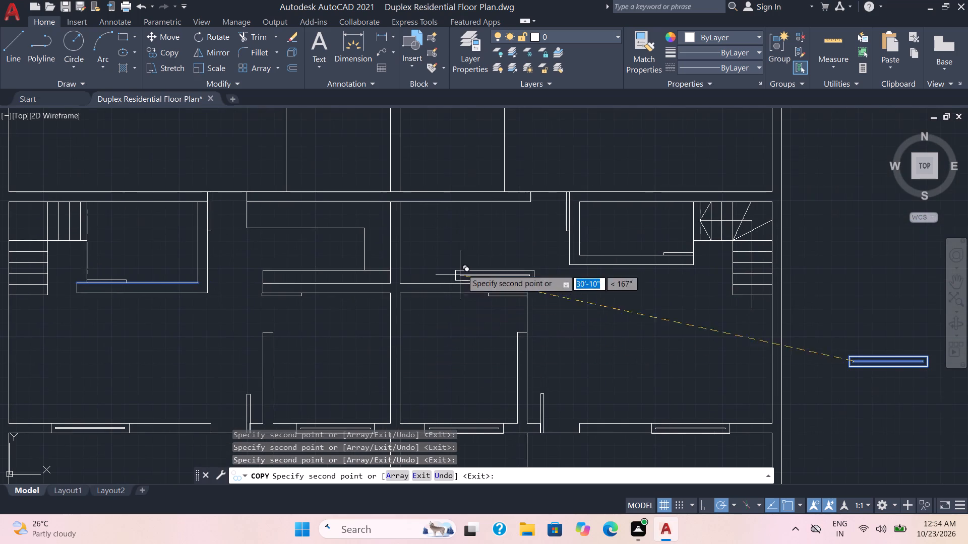
{"action": "scroll", "coordinate": [433, 191], "scroll_direction": "up", "scroll_amount": 1}
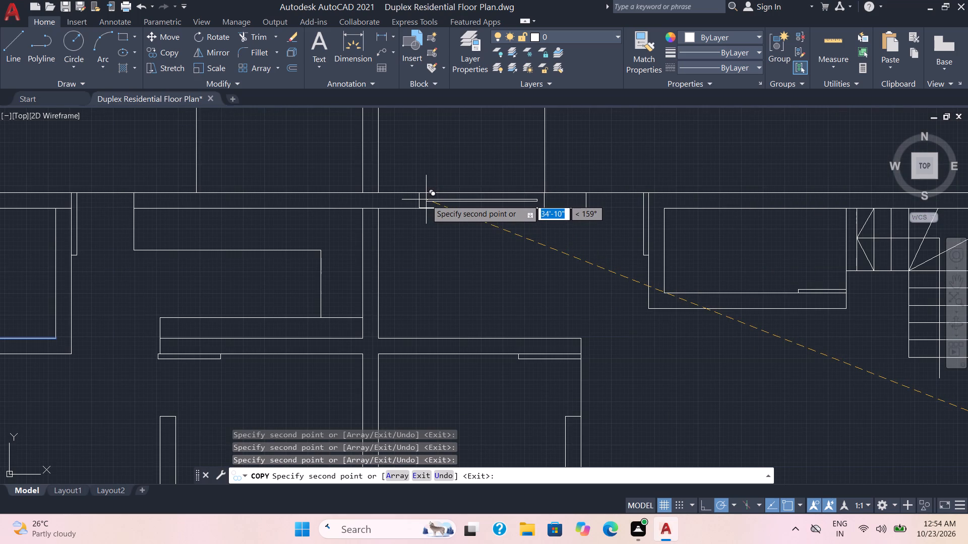
{"action": "left_click", "coordinate": [426, 199]}
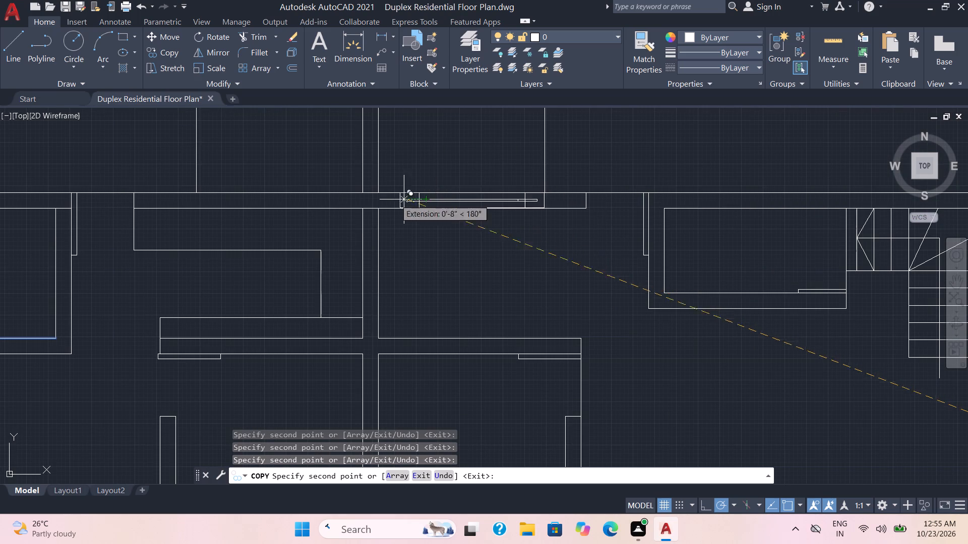
{"action": "left_click", "coordinate": [203, 195]}
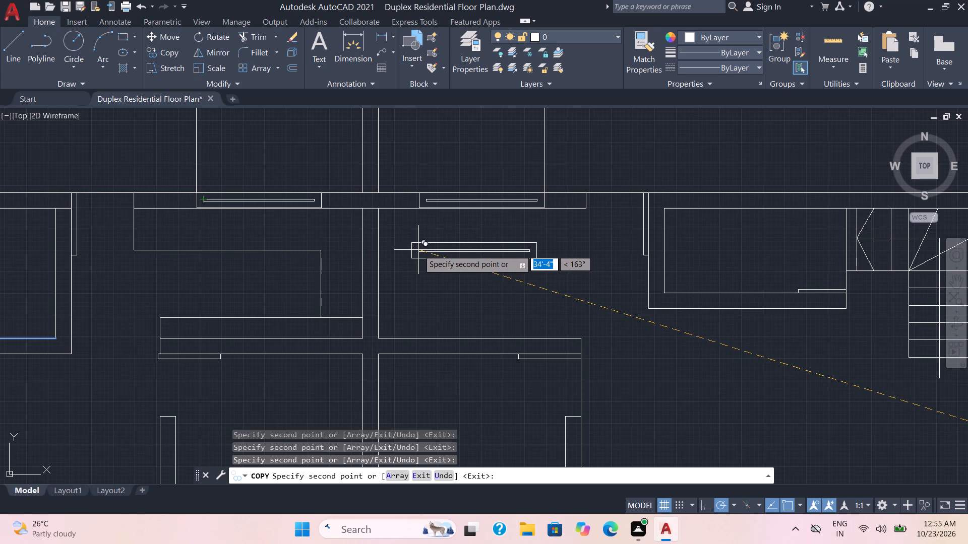
{"action": "scroll", "coordinate": [418, 250], "scroll_direction": "down", "scroll_amount": 1}
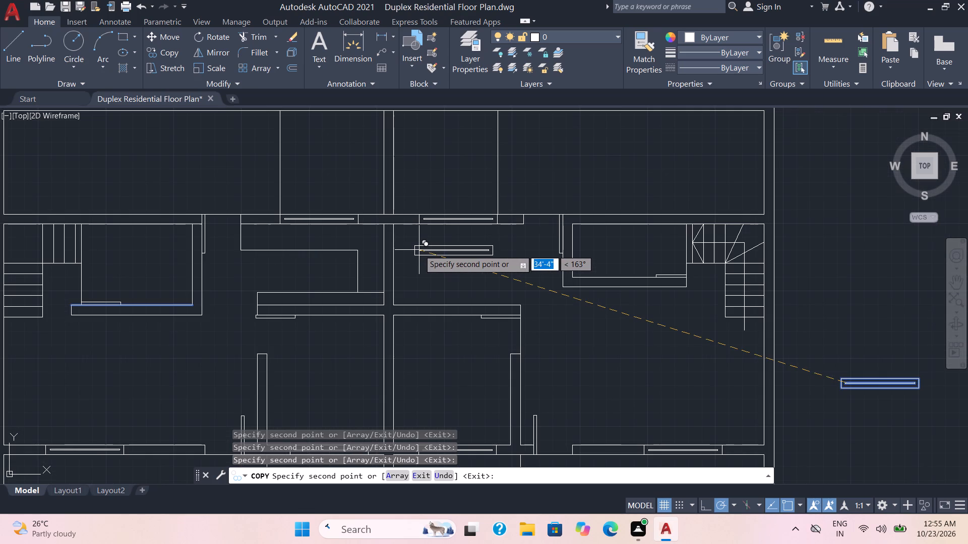
{"action": "scroll", "coordinate": [419, 250], "scroll_direction": "down", "scroll_amount": 1}
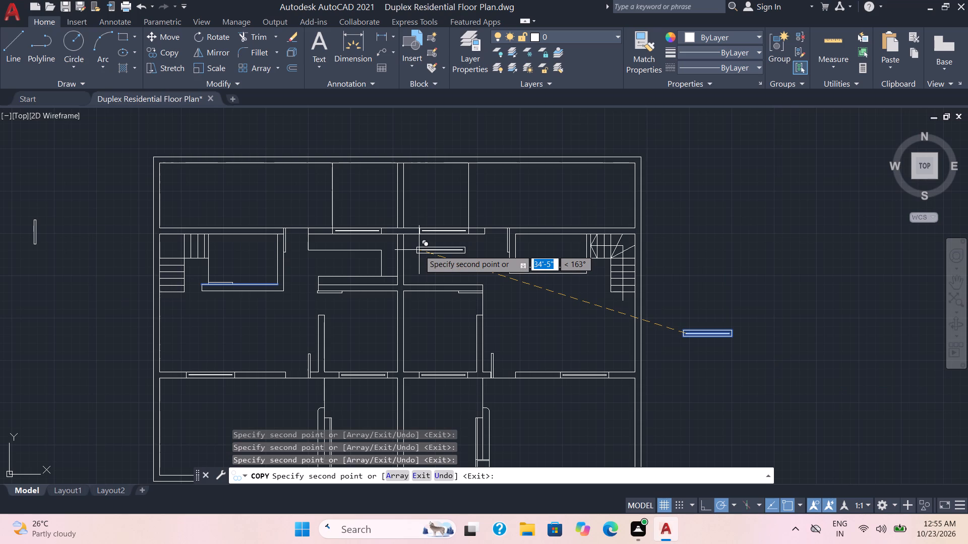
{"action": "scroll", "coordinate": [419, 250], "scroll_direction": "down", "scroll_amount": 1}
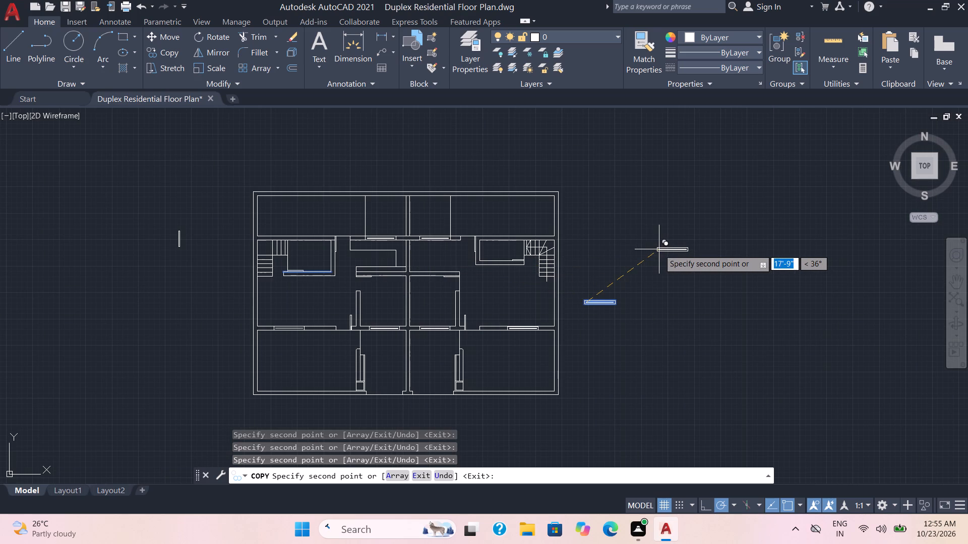
{"action": "key", "text": "Escape"}
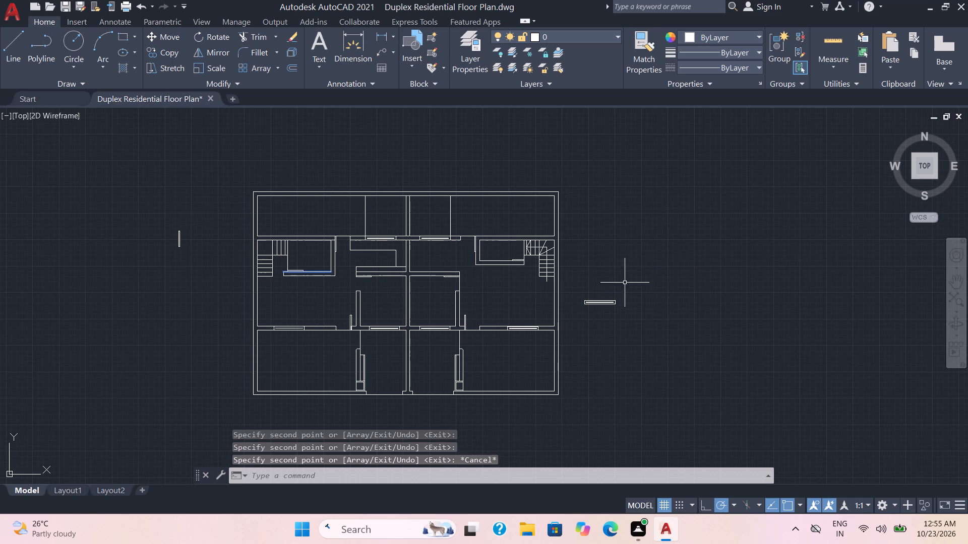
Delete the spare window symbol east of the plan and the leftover vertical piece west of it.
{"action": "left_click", "coordinate": [627, 317]}
{"action": "left_click", "coordinate": [582, 289]}
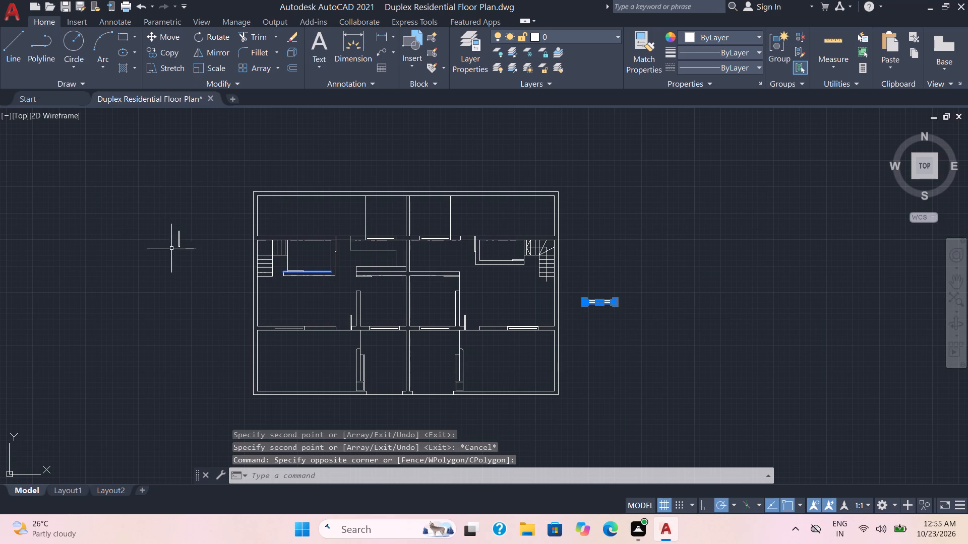
{"action": "left_click", "coordinate": [180, 269]}
{"action": "left_click", "coordinate": [167, 219]}
{"action": "key", "text": "Delete"}
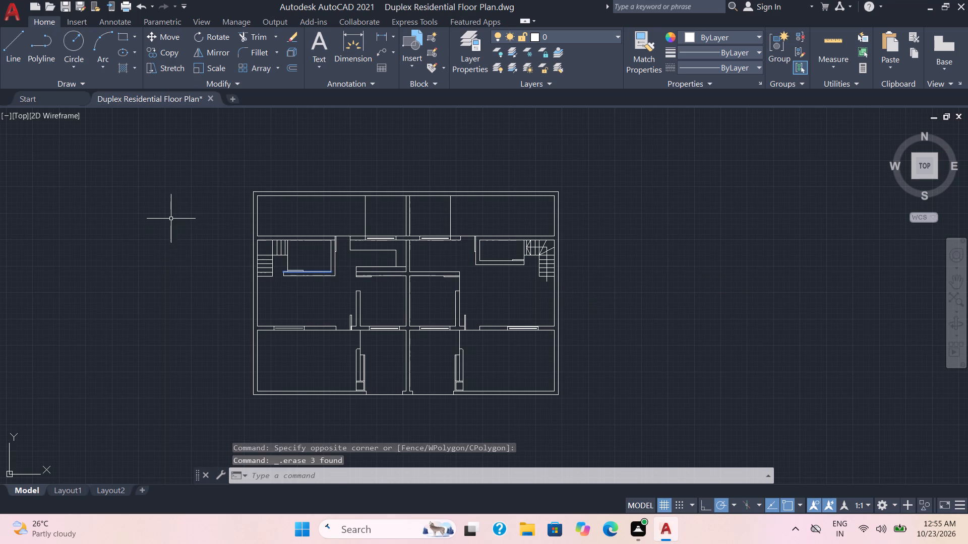
Draw a 9" by 4' rectangle in the empty space east of the plan for a smaller window.
{"action": "left_click", "coordinate": [124, 35]}
{"action": "left_click", "coordinate": [625, 234]}
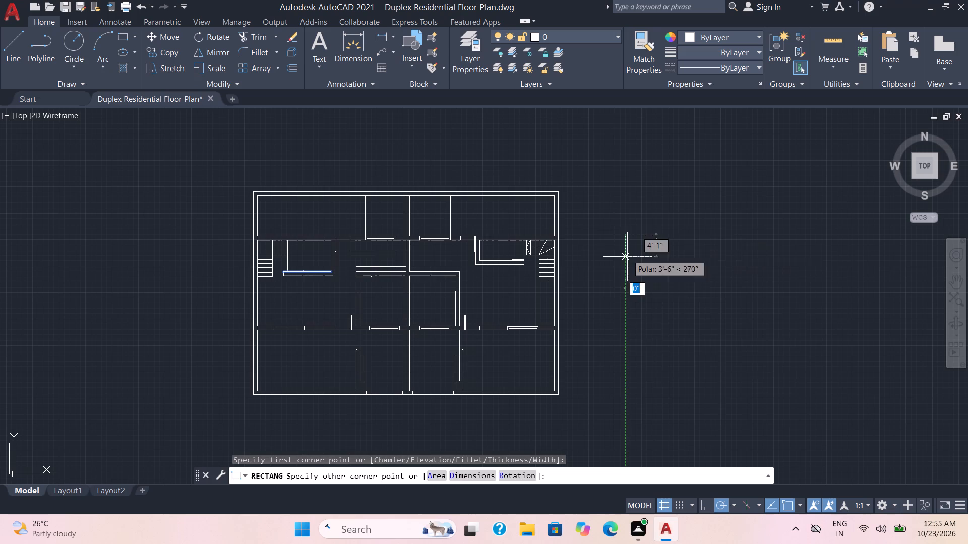
{"action": "key", "text": "d"}
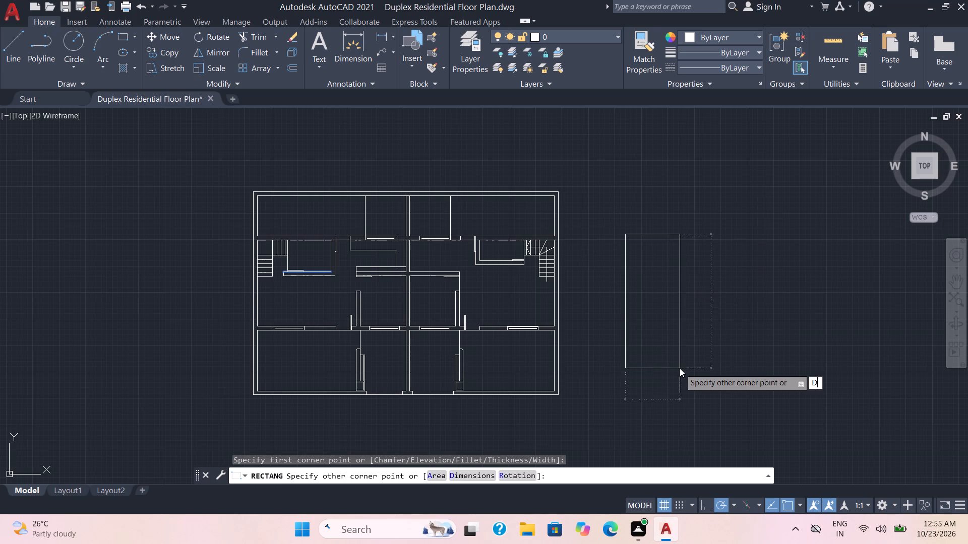
{"action": "key", "text": "Return"}
{"action": "key", "text": "9"}
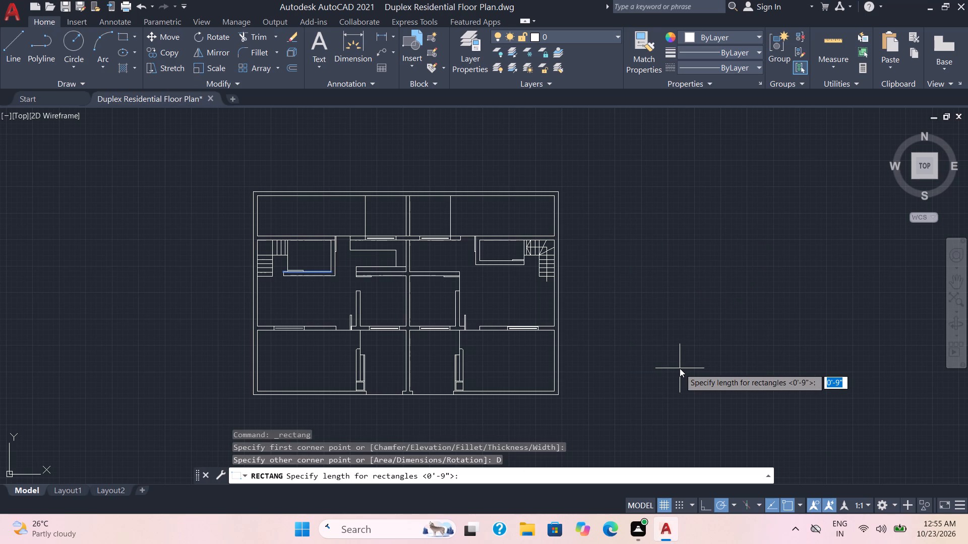
{"action": "key", "text": "Return"}
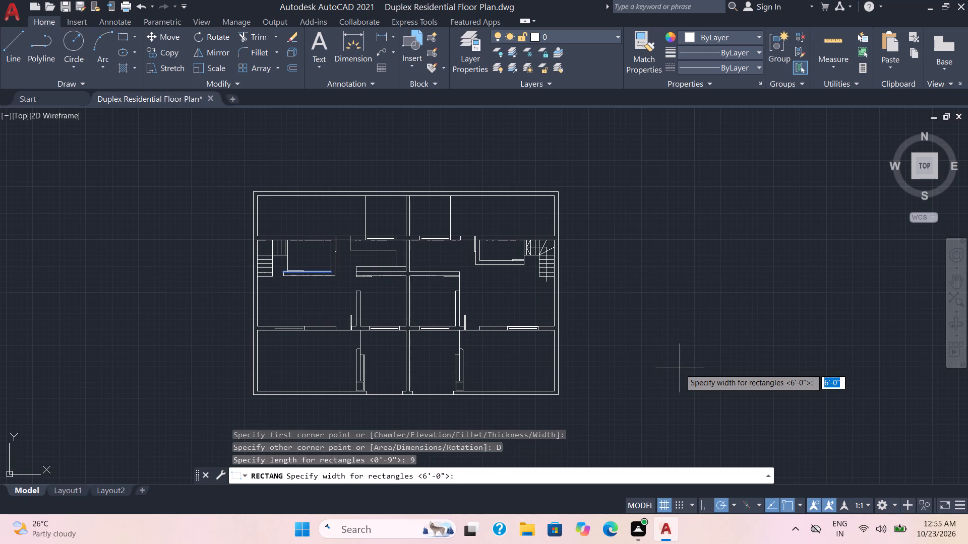
{"action": "type", "text": "4'"}
{"action": "key", "text": "Return"}
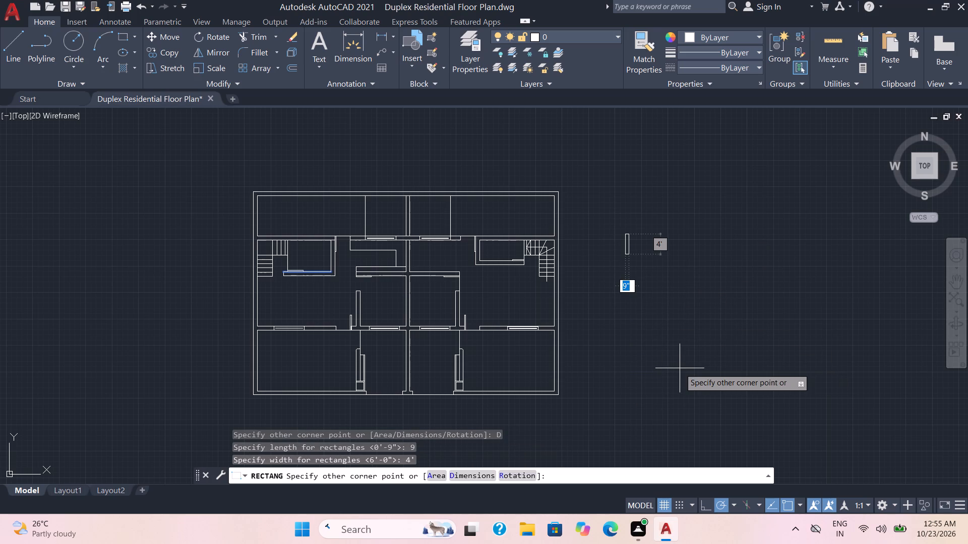
{"action": "left_click", "coordinate": [729, 298]}
Offset the 9" by 4' rectangle 4" inward to form the smaller window symbol.
{"action": "left_click", "coordinate": [661, 286]}
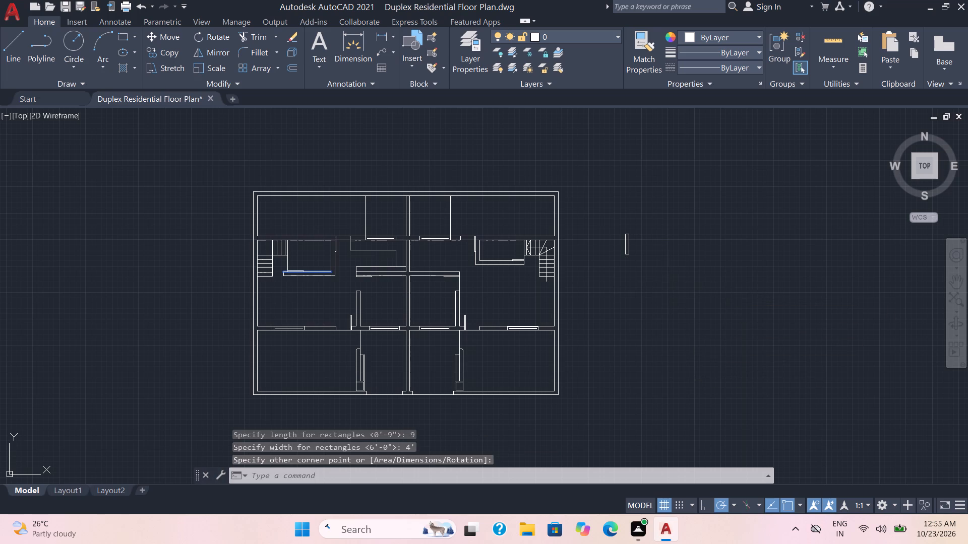
{"action": "left_click", "coordinate": [619, 233]}
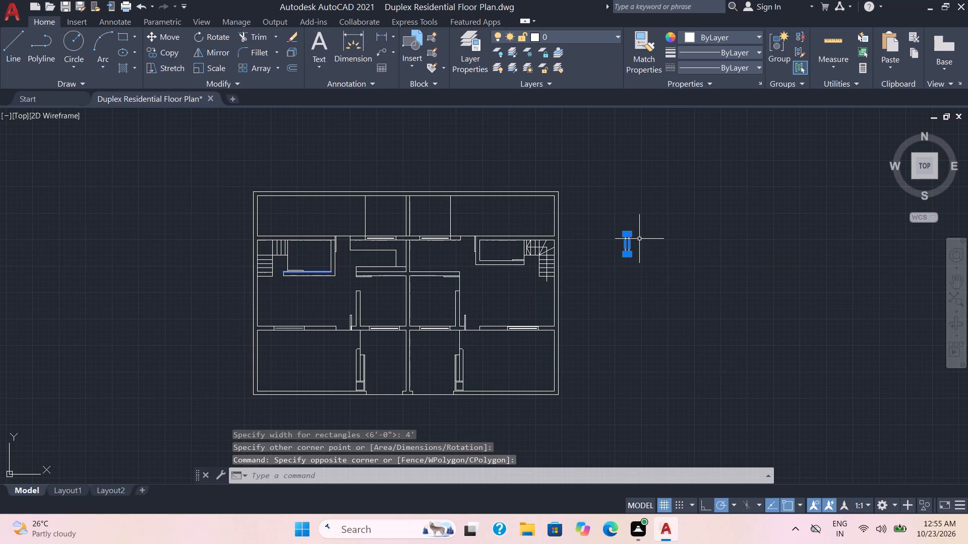
{"action": "scroll", "coordinate": [639, 239], "scroll_direction": "up", "scroll_amount": 3}
{"action": "key", "text": "o"}
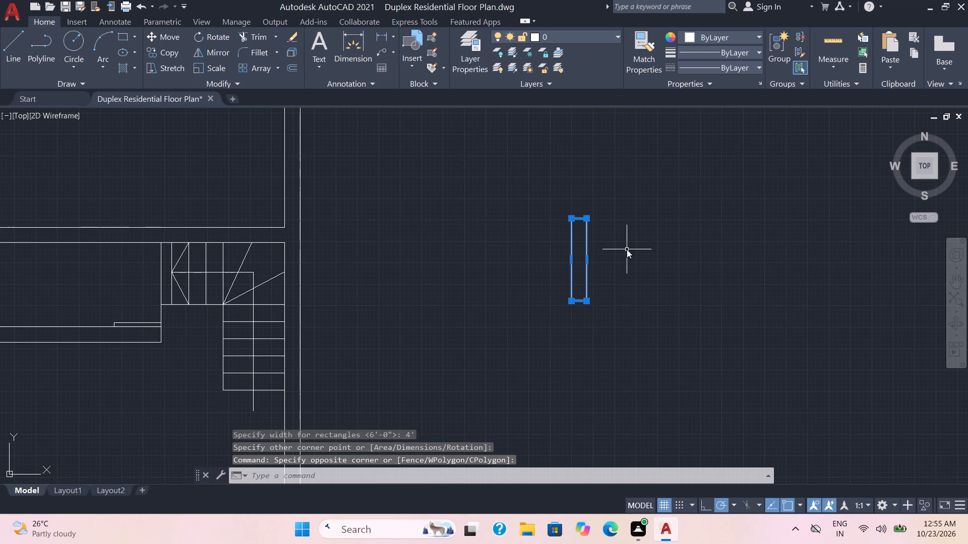
{"action": "key", "text": "Return"}
{"action": "key", "text": "4"}
{"action": "key", "text": "Return"}
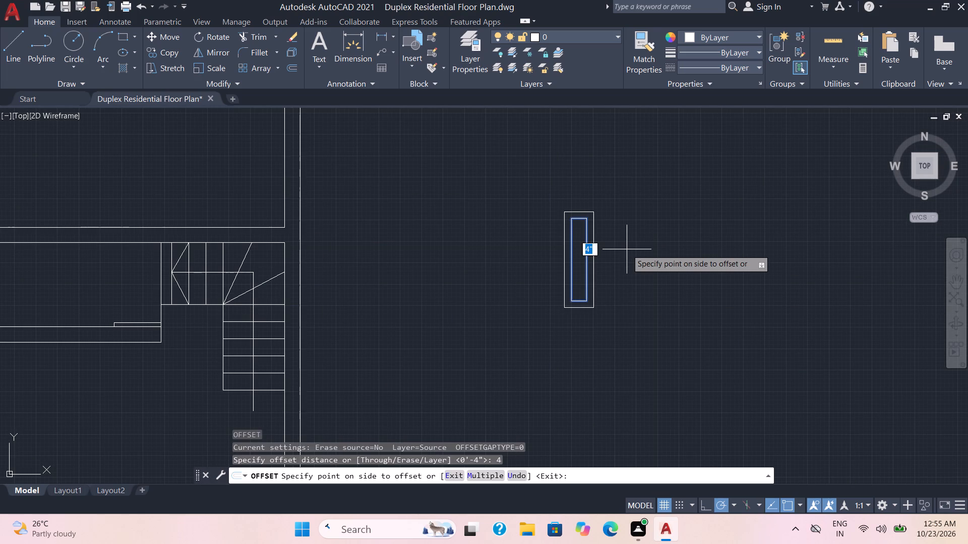
{"action": "left_click", "coordinate": [580, 249]}
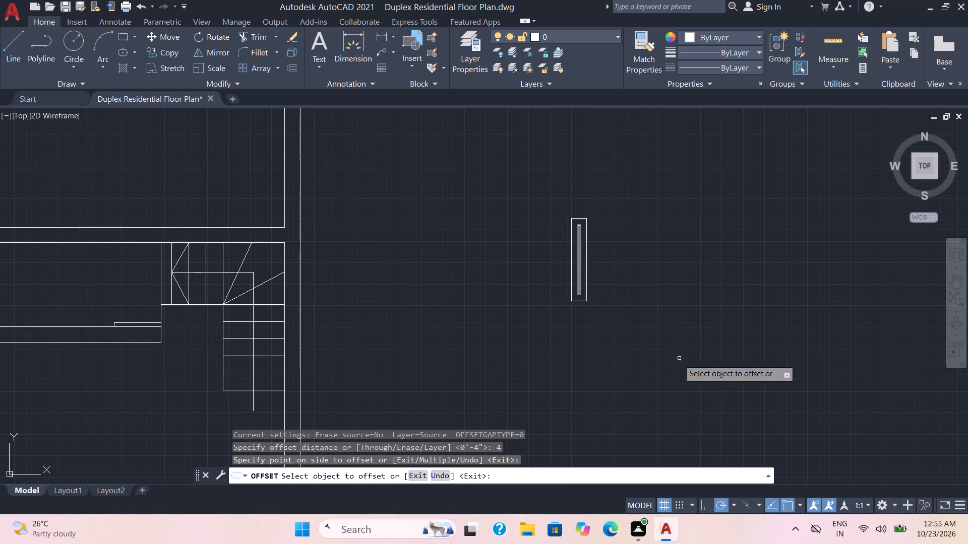
{"action": "key", "text": "Escape"}
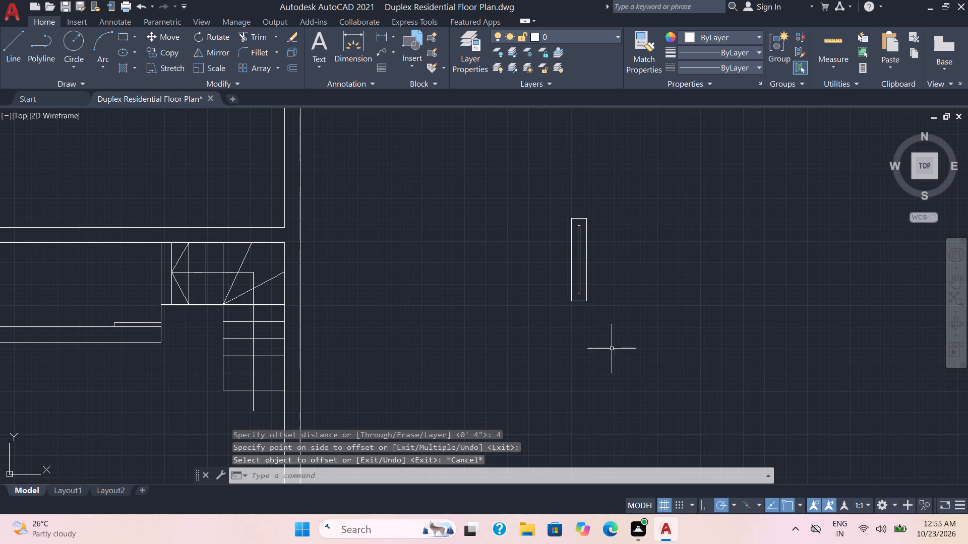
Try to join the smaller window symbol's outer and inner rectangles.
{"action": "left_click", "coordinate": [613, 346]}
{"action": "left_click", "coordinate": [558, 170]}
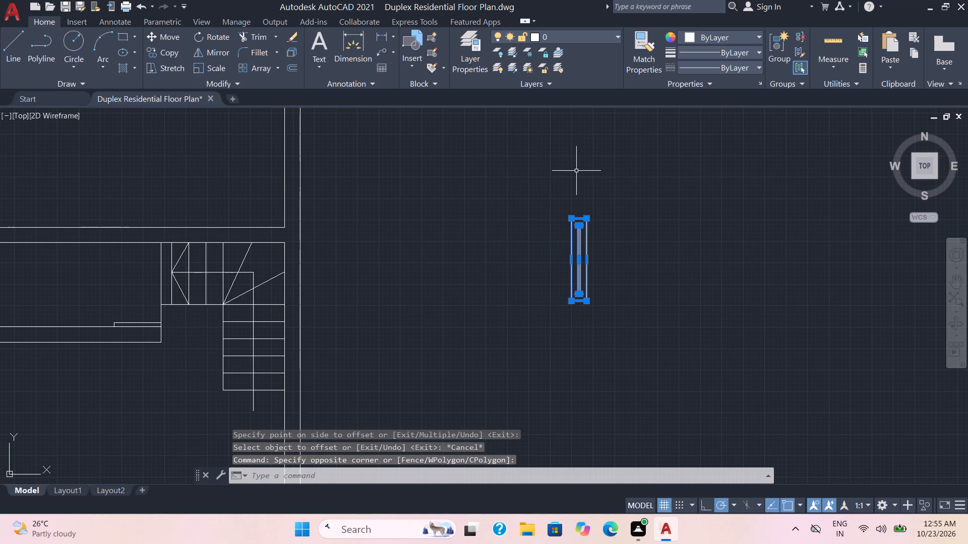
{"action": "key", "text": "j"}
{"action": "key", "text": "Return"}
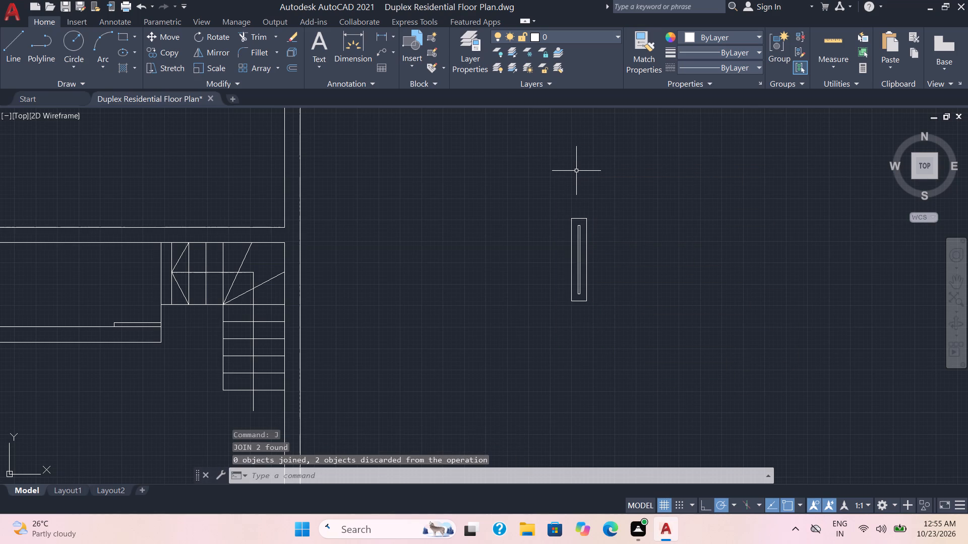
Rotate both smaller window rectangles 90° about the outer rectangle's upper-right corner so the window lies horizontally.
{"action": "left_click", "coordinate": [636, 359]}
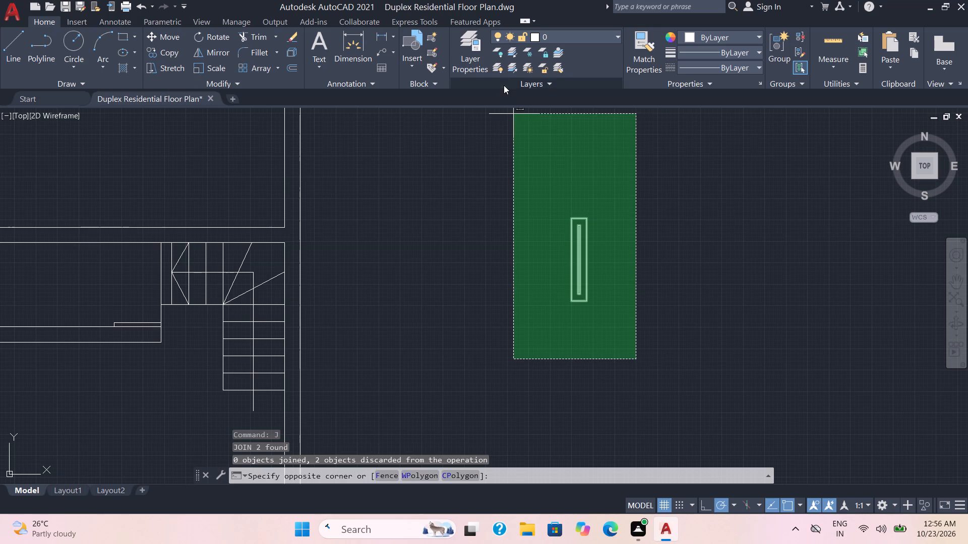
{"action": "left_click", "coordinate": [516, 177]}
{"action": "type", "text": "RO"}
{"action": "key", "text": "Return"}
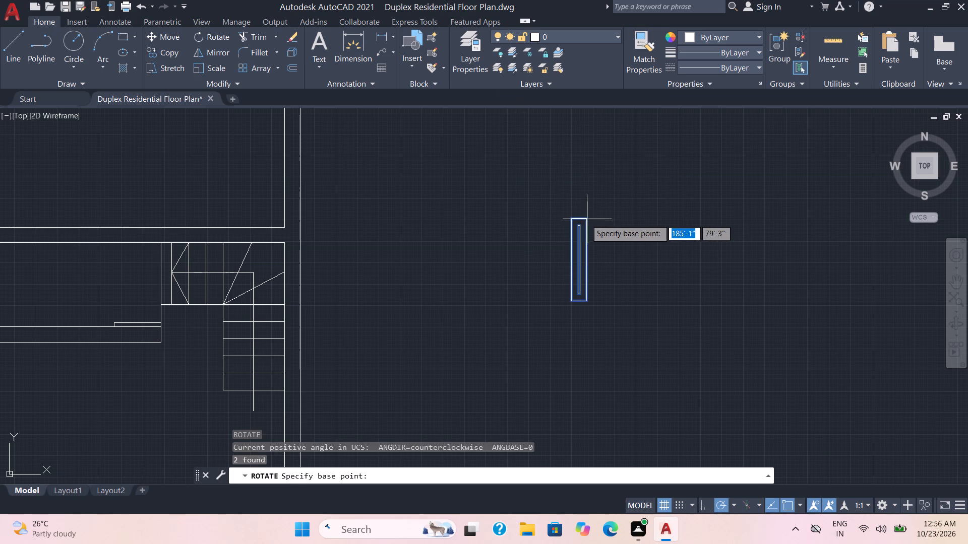
{"action": "left_click", "coordinate": [584, 219]}
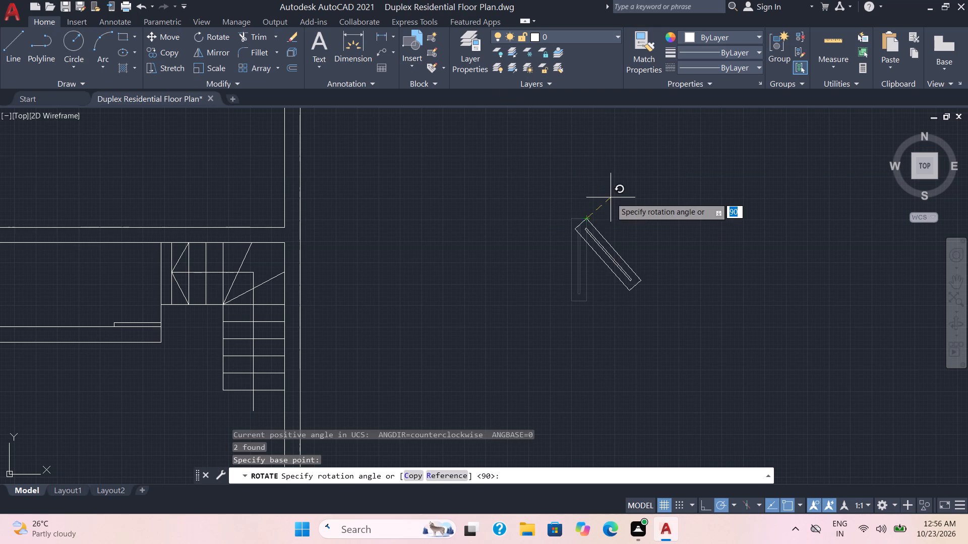
{"action": "left_click", "coordinate": [582, 194]}
Copy the horizontal 4' window symbol from its inner rectangle's lower-left corner into the wall above the east unit's staircase.
{"action": "left_click", "coordinate": [714, 270]}
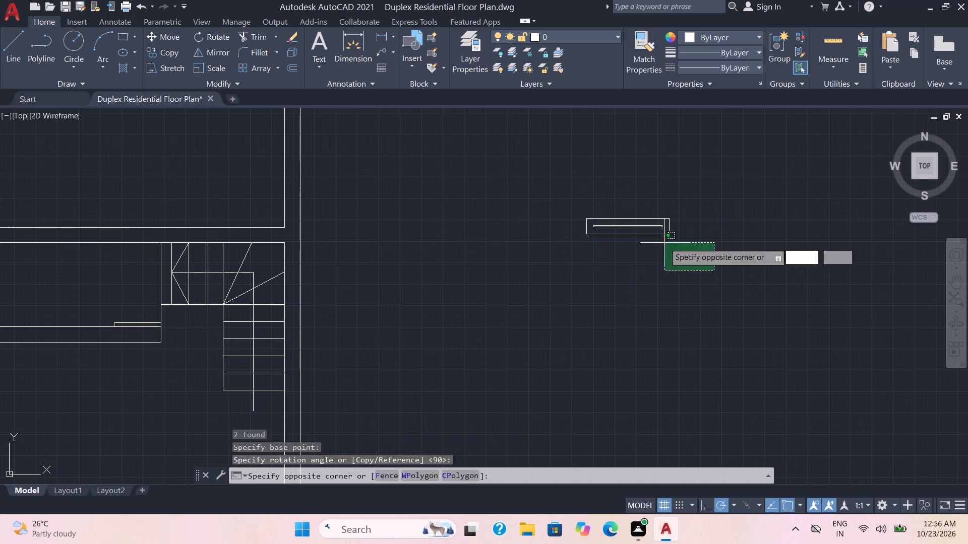
{"action": "left_click", "coordinate": [563, 194]}
{"action": "type", "text": "CO"}
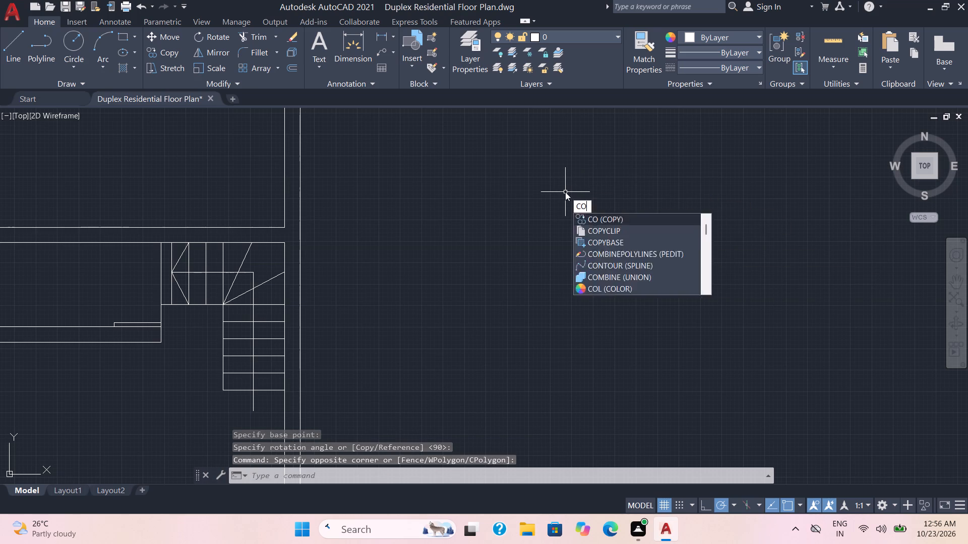
{"action": "key", "text": "Return"}
{"action": "scroll", "coordinate": [609, 266], "scroll_direction": "up", "scroll_amount": 3}
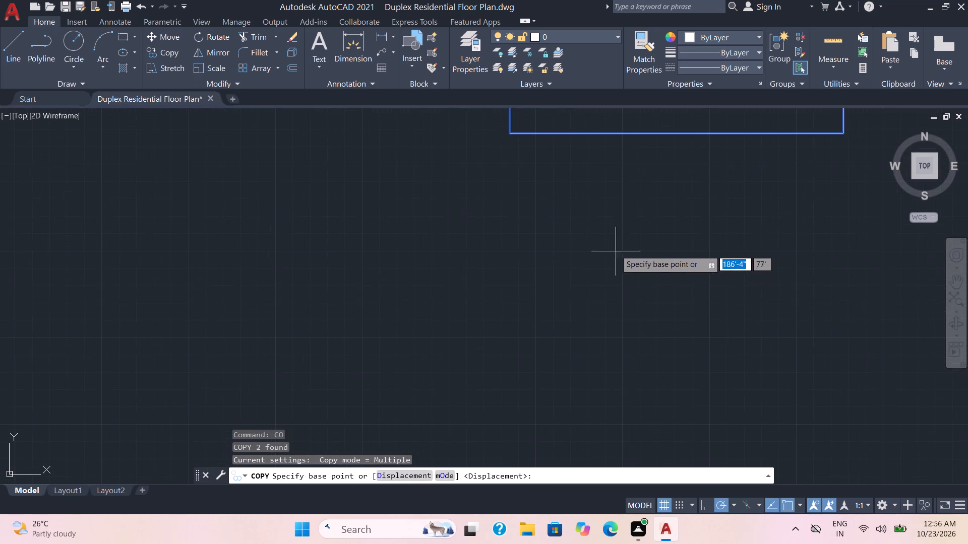
{"action": "middle_click_drag", "start_coordinate": [546, 138], "coordinate": [532, 294]}
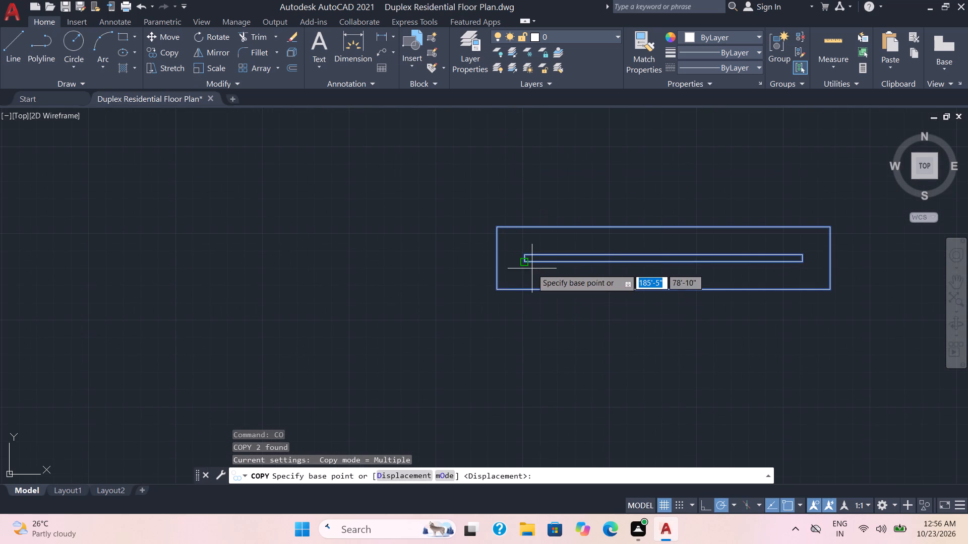
{"action": "left_click", "coordinate": [522, 262]}
{"action": "scroll", "coordinate": [225, 267], "scroll_direction": "down", "scroll_amount": 6}
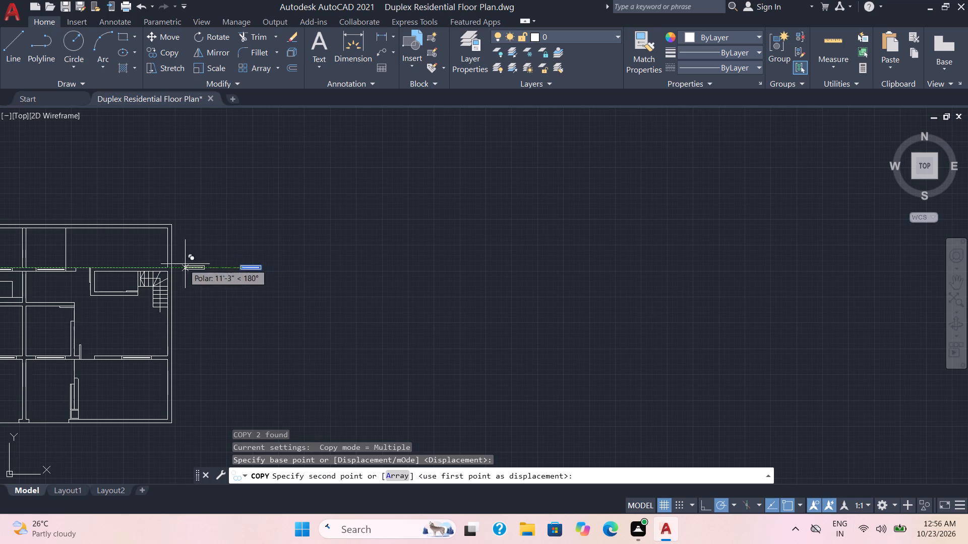
{"action": "scroll", "coordinate": [150, 268], "scroll_direction": "up", "scroll_amount": 3}
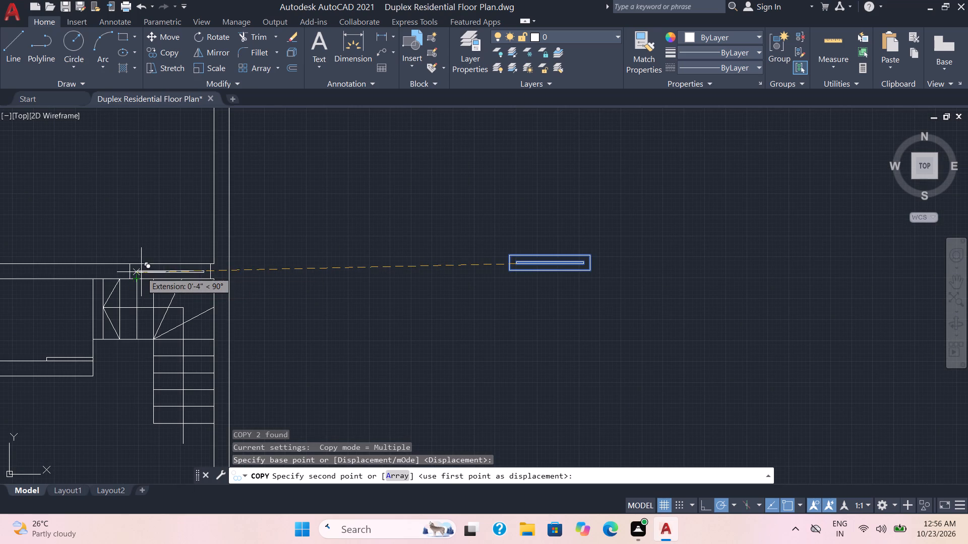
{"action": "scroll", "coordinate": [144, 273], "scroll_direction": "up", "scroll_amount": 2}
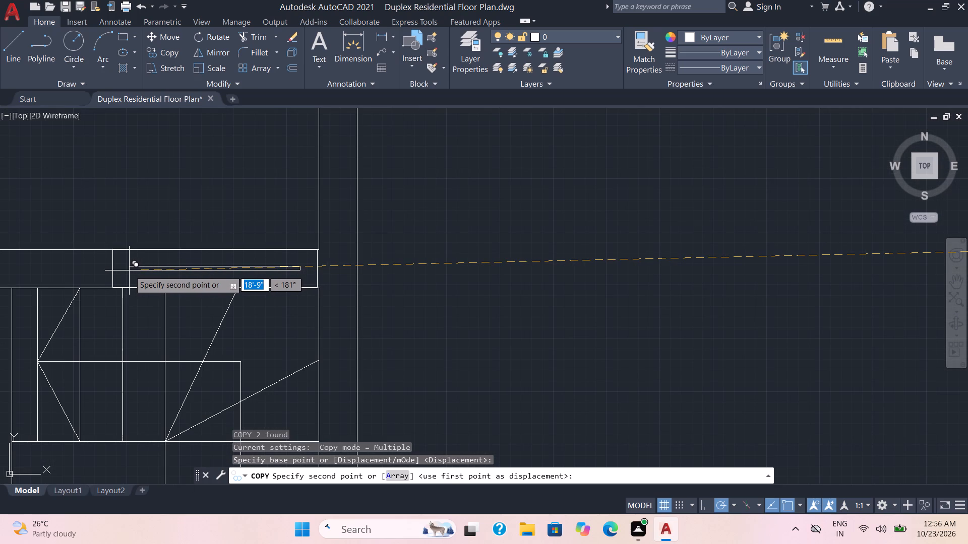
{"action": "left_click", "coordinate": [130, 271]}
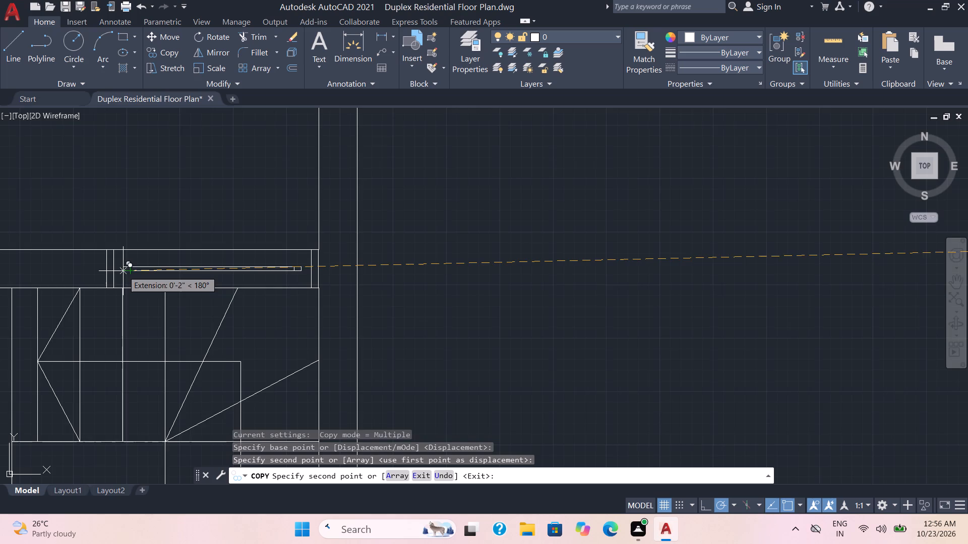
Place two more 4' window copies in the west unit's wall, above the staircase and above the small room beside it.
{"action": "scroll", "coordinate": [123, 271], "scroll_direction": "down", "scroll_amount": 5}
{"action": "middle_click_drag", "start_coordinate": [123, 271], "coordinate": [124, 271]}
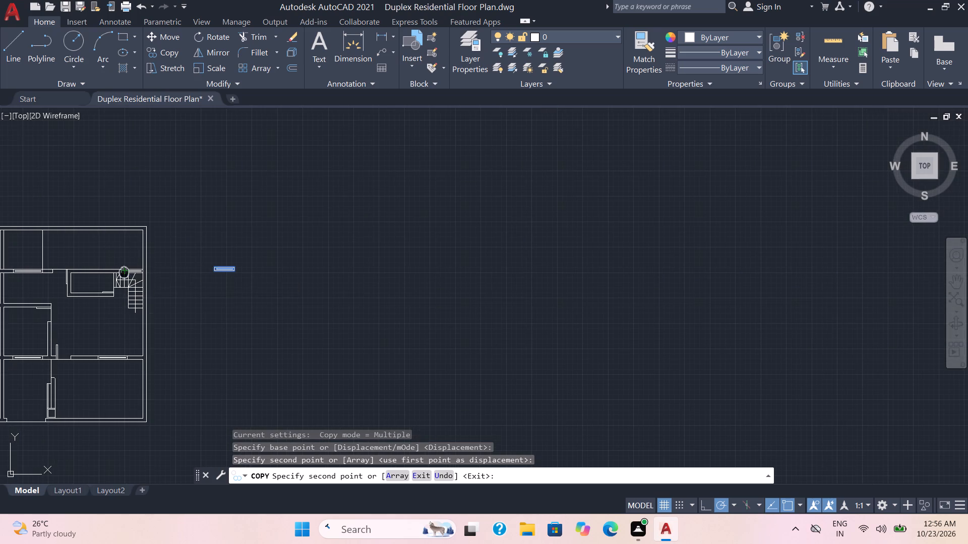
{"action": "middle_click_drag", "start_coordinate": [124, 271], "coordinate": [422, 342]}
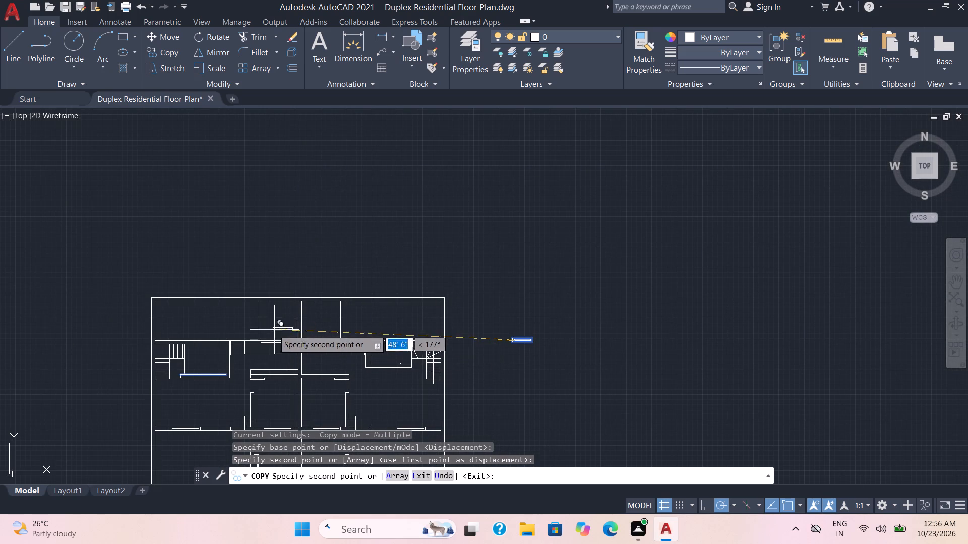
{"action": "scroll", "coordinate": [168, 343], "scroll_direction": "up", "scroll_amount": 2}
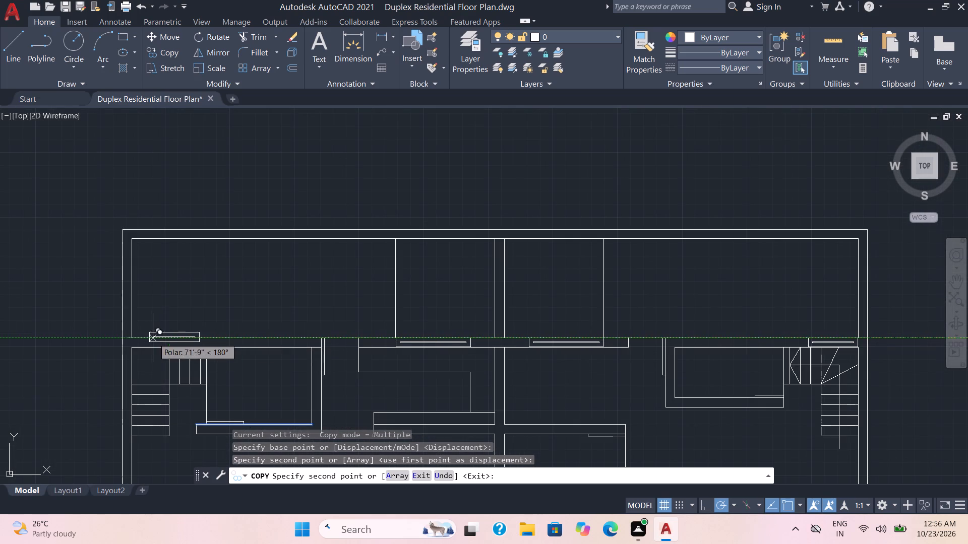
{"action": "scroll", "coordinate": [134, 342], "scroll_direction": "up", "scroll_amount": 3}
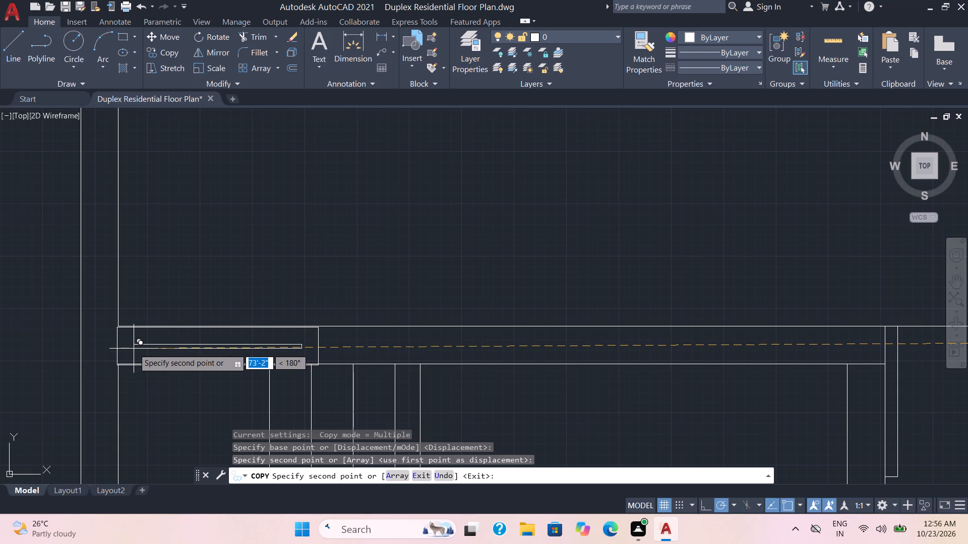
{"action": "left_click", "coordinate": [134, 349]}
{"action": "scroll", "coordinate": [465, 332], "scroll_direction": "down", "scroll_amount": 1}
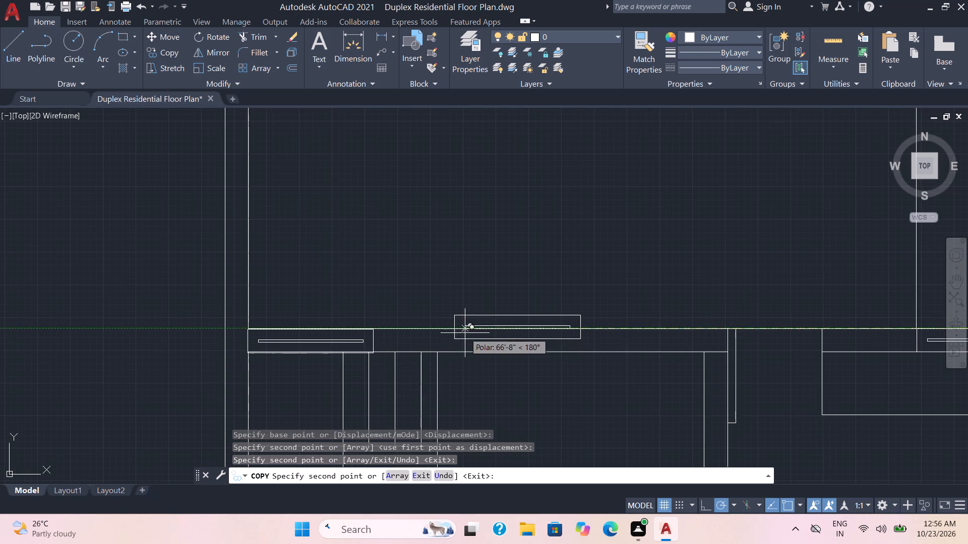
{"action": "left_click", "coordinate": [529, 342]}
Place a 4' window copy in the east unit's wall above the small room beside the staircase and finish copying.
{"action": "scroll", "coordinate": [529, 342], "scroll_direction": "down", "scroll_amount": 1}
{"action": "middle_click_drag", "start_coordinate": [529, 342], "coordinate": [207, 219]}
{"action": "middle_click_drag", "start_coordinate": [675, 250], "coordinate": [228, 205]}
{"action": "scroll", "coordinate": [675, 250], "scroll_direction": "down", "scroll_amount": 1}
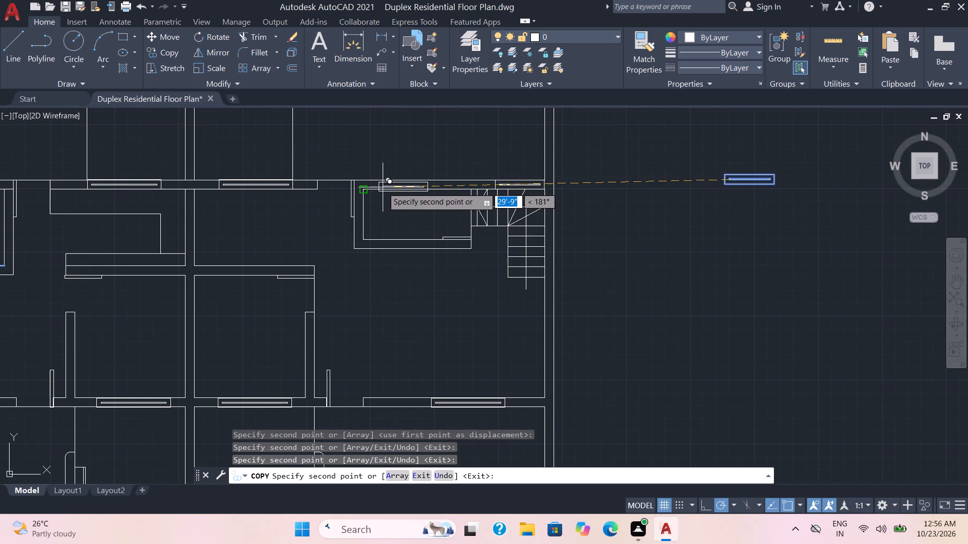
{"action": "scroll", "coordinate": [384, 187], "scroll_direction": "up", "scroll_amount": 3}
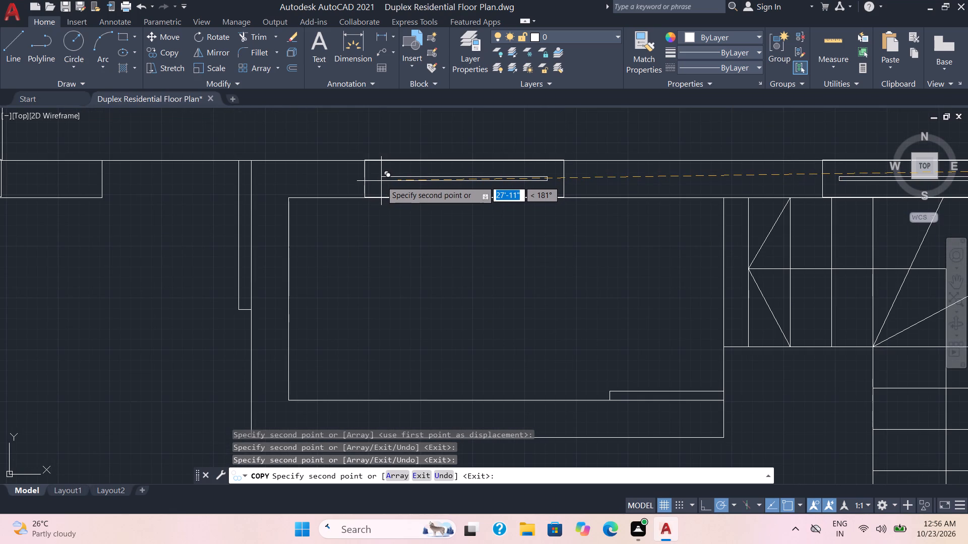
{"action": "left_click", "coordinate": [381, 181]}
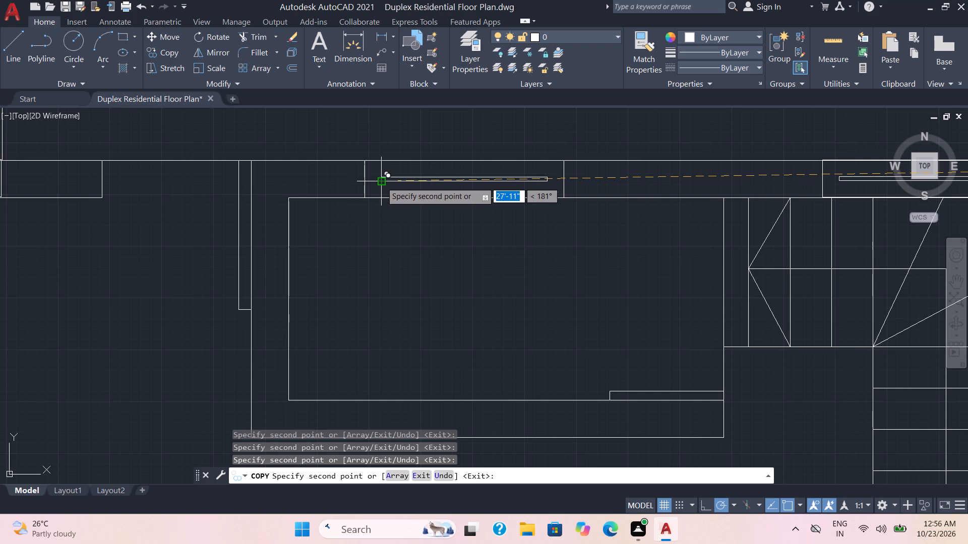
{"action": "scroll", "coordinate": [381, 182], "scroll_direction": "down", "scroll_amount": 2}
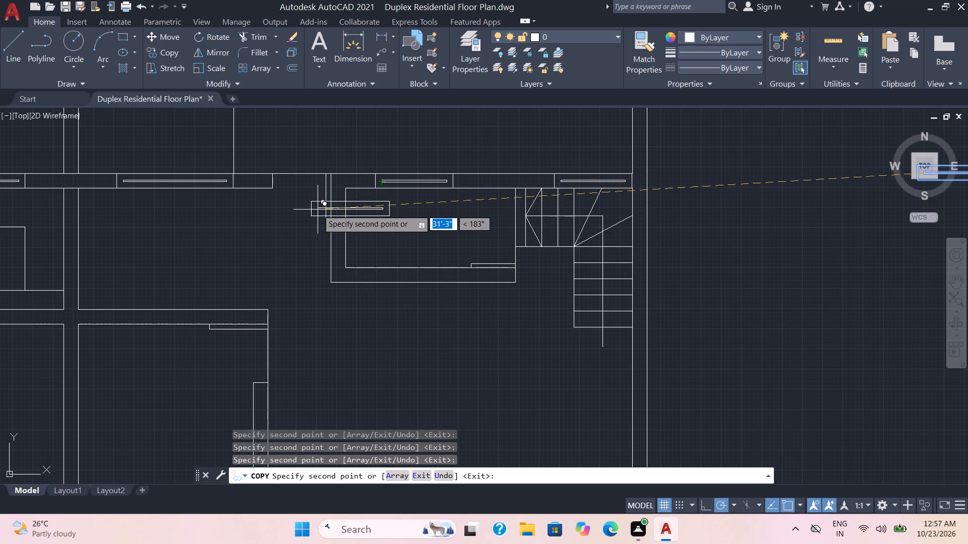
{"action": "key", "text": "Escape"}
Delete the leftover source 4' window symbol east of the plan.
{"action": "scroll", "coordinate": [317, 209], "scroll_direction": "down", "scroll_amount": 2}
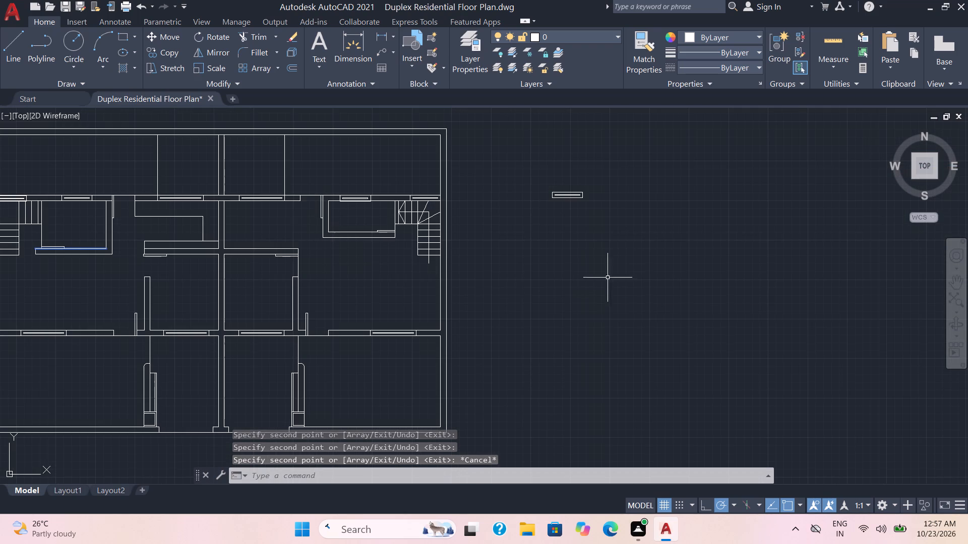
{"action": "left_click", "coordinate": [620, 267]}
{"action": "left_click", "coordinate": [537, 173]}
{"action": "key", "text": "Delete"}
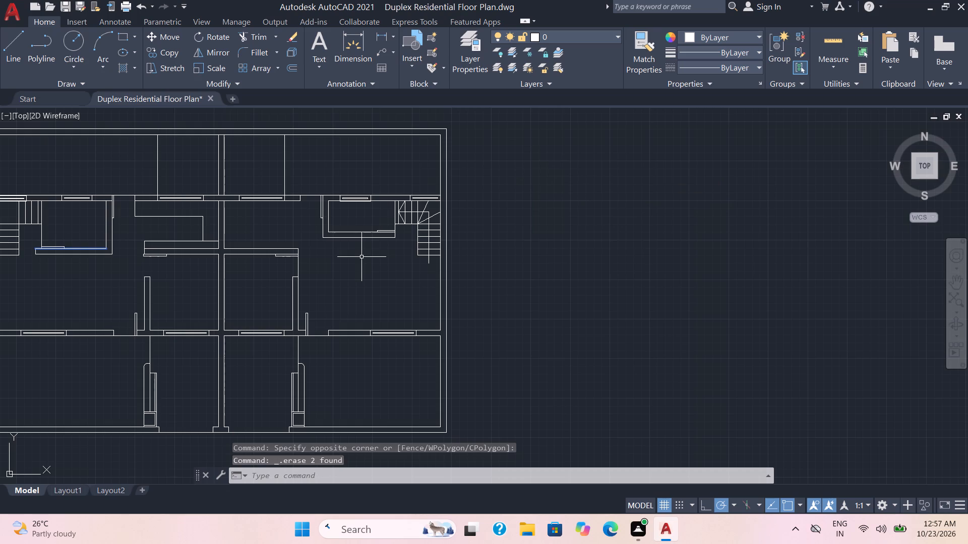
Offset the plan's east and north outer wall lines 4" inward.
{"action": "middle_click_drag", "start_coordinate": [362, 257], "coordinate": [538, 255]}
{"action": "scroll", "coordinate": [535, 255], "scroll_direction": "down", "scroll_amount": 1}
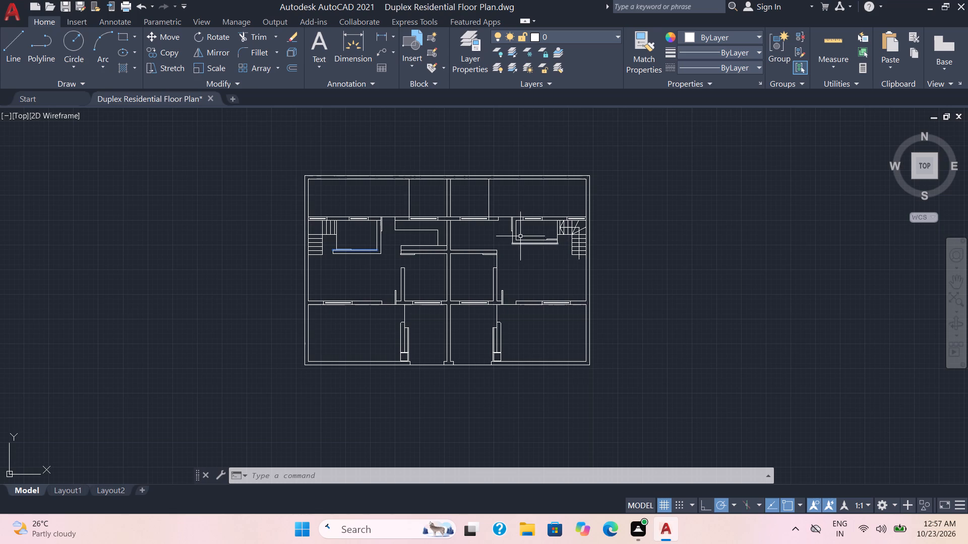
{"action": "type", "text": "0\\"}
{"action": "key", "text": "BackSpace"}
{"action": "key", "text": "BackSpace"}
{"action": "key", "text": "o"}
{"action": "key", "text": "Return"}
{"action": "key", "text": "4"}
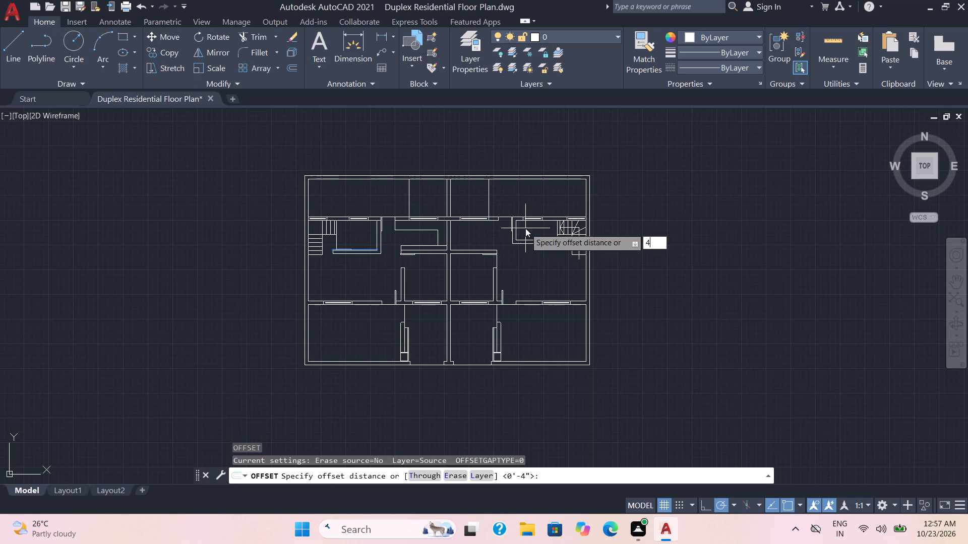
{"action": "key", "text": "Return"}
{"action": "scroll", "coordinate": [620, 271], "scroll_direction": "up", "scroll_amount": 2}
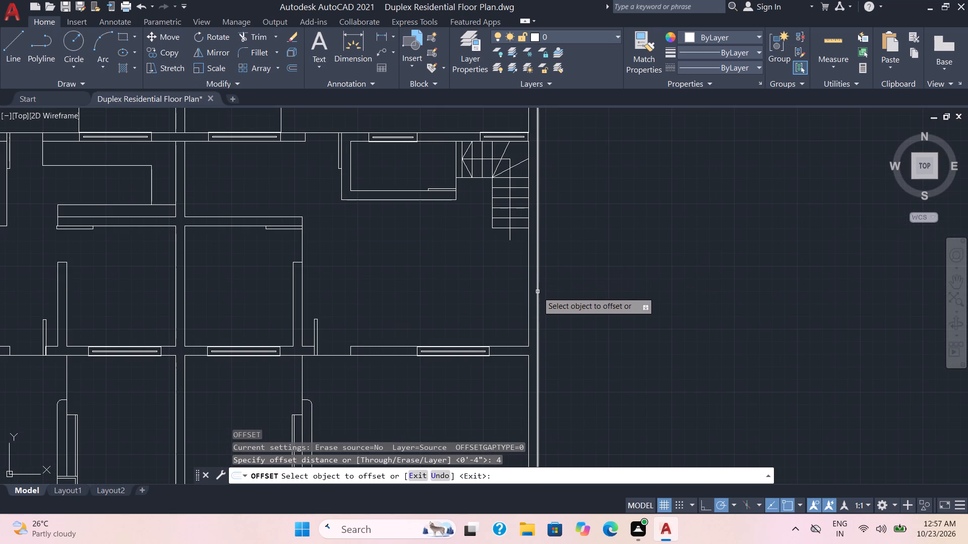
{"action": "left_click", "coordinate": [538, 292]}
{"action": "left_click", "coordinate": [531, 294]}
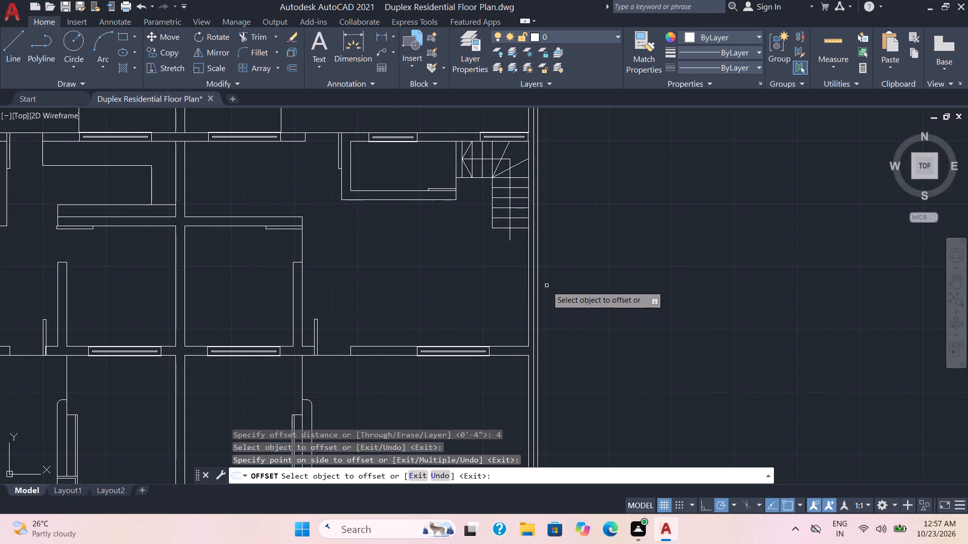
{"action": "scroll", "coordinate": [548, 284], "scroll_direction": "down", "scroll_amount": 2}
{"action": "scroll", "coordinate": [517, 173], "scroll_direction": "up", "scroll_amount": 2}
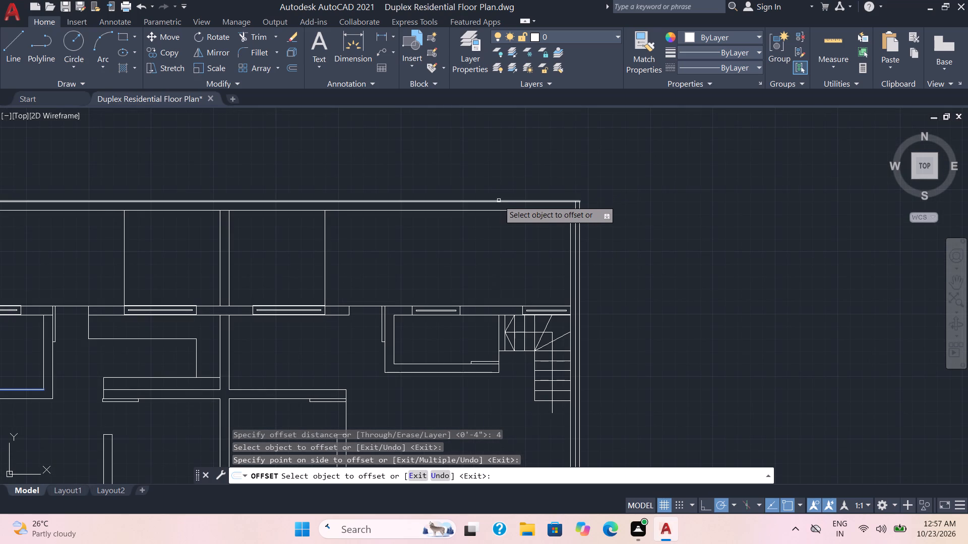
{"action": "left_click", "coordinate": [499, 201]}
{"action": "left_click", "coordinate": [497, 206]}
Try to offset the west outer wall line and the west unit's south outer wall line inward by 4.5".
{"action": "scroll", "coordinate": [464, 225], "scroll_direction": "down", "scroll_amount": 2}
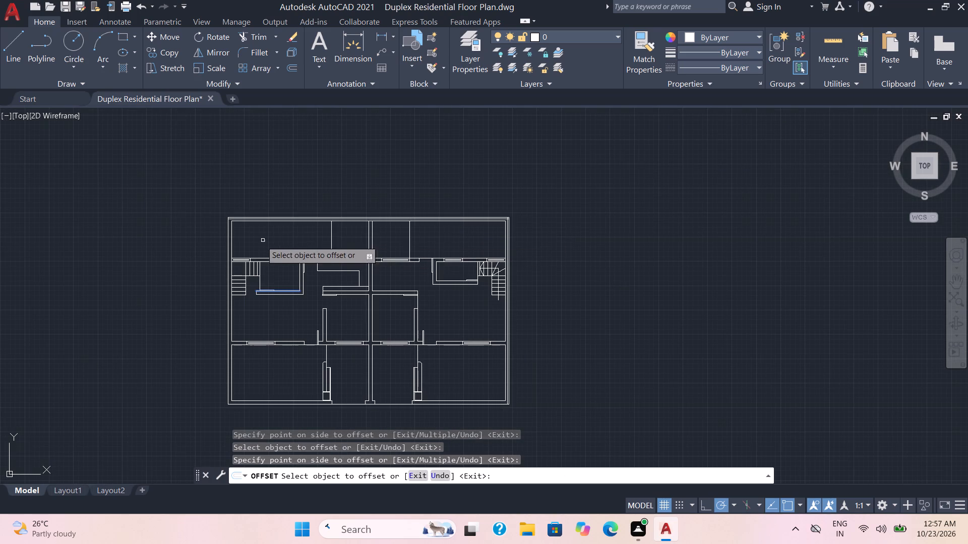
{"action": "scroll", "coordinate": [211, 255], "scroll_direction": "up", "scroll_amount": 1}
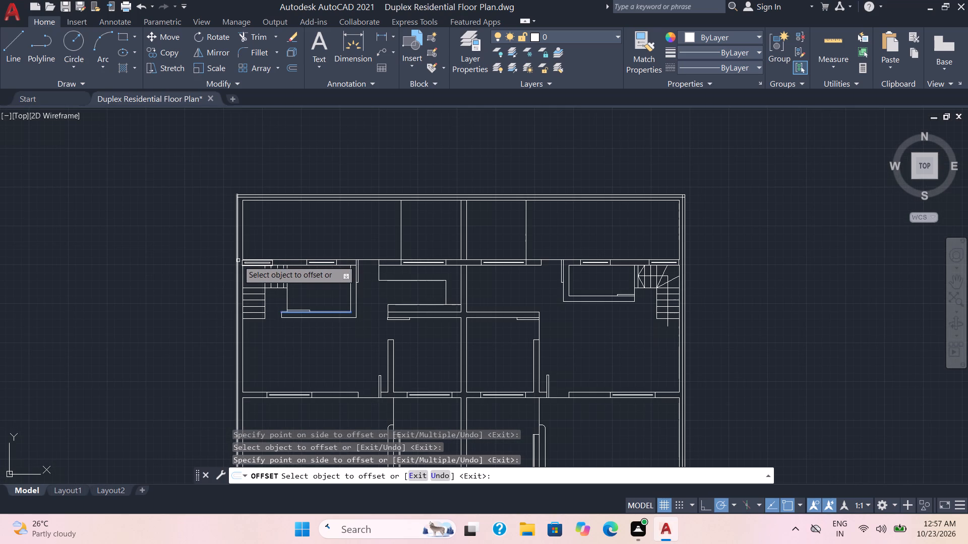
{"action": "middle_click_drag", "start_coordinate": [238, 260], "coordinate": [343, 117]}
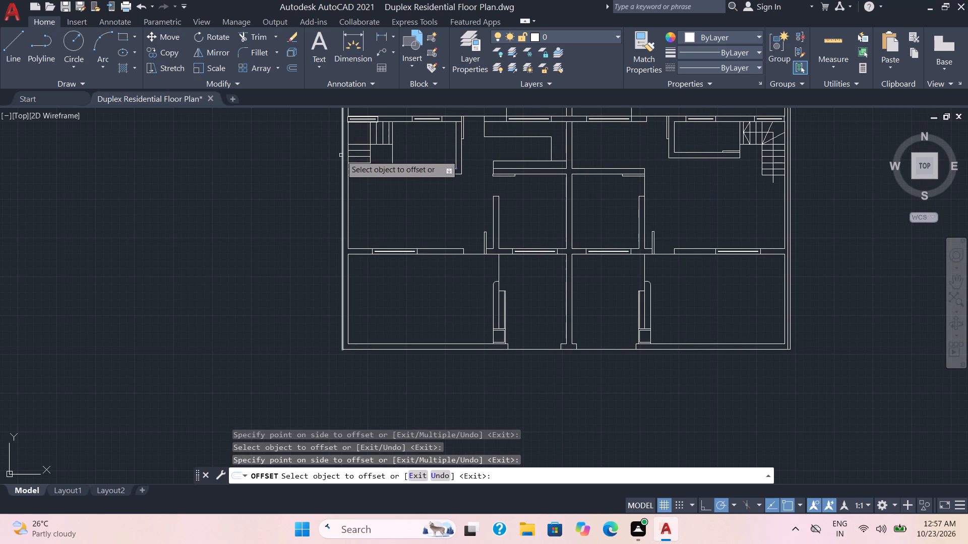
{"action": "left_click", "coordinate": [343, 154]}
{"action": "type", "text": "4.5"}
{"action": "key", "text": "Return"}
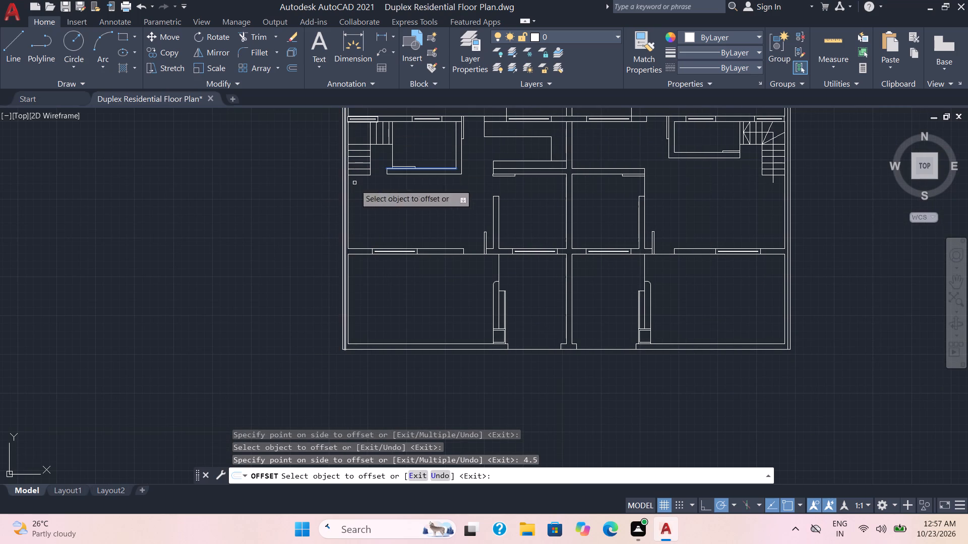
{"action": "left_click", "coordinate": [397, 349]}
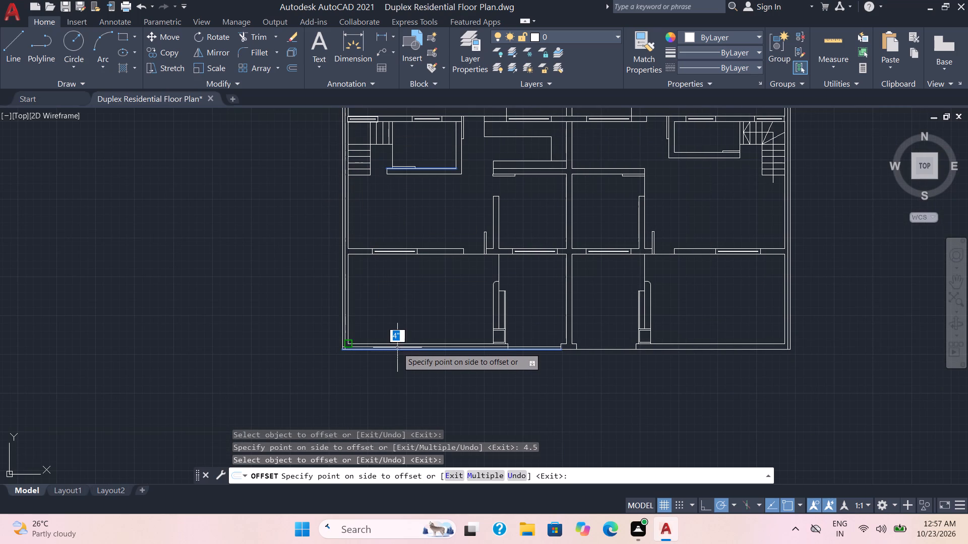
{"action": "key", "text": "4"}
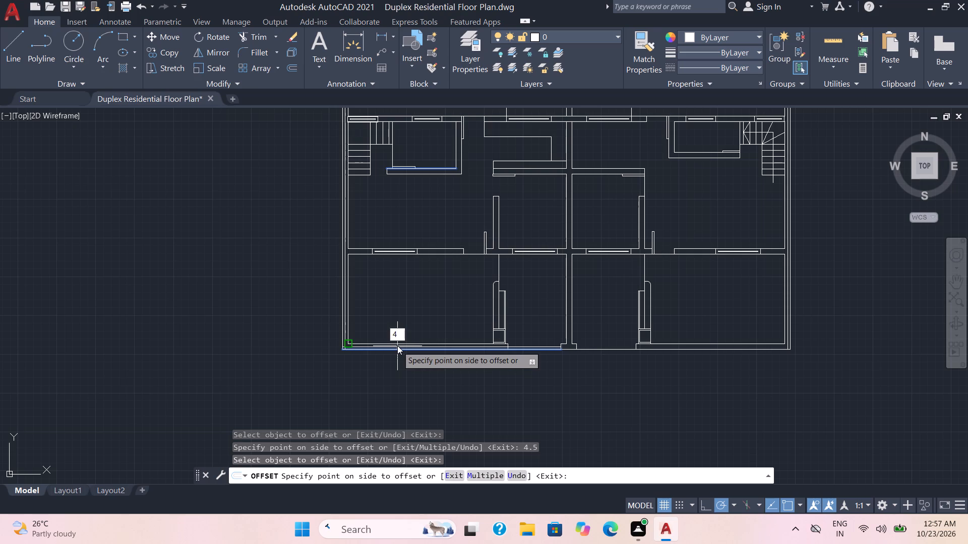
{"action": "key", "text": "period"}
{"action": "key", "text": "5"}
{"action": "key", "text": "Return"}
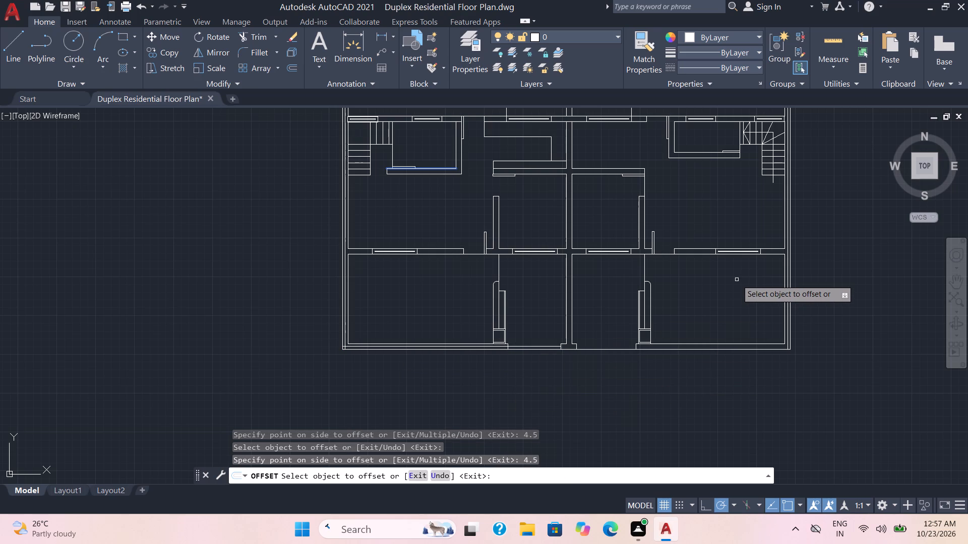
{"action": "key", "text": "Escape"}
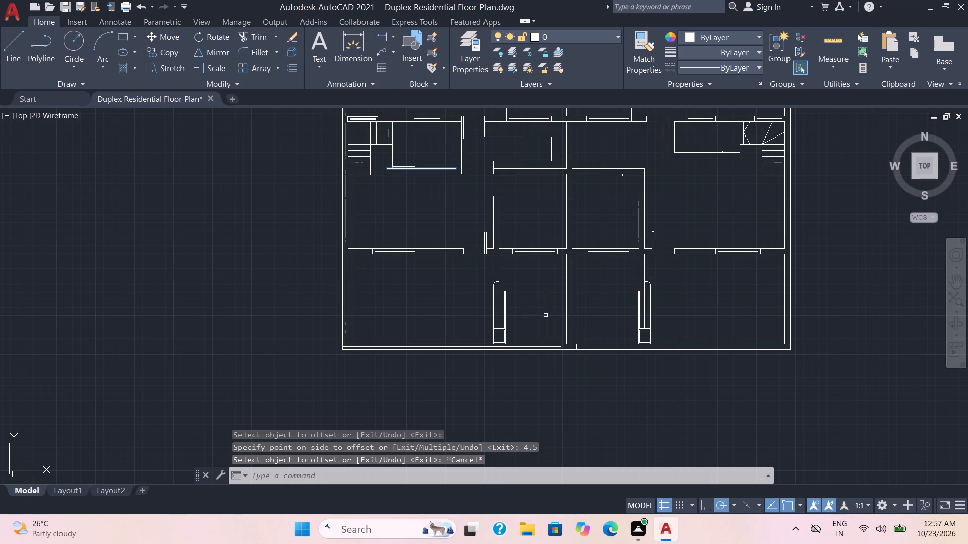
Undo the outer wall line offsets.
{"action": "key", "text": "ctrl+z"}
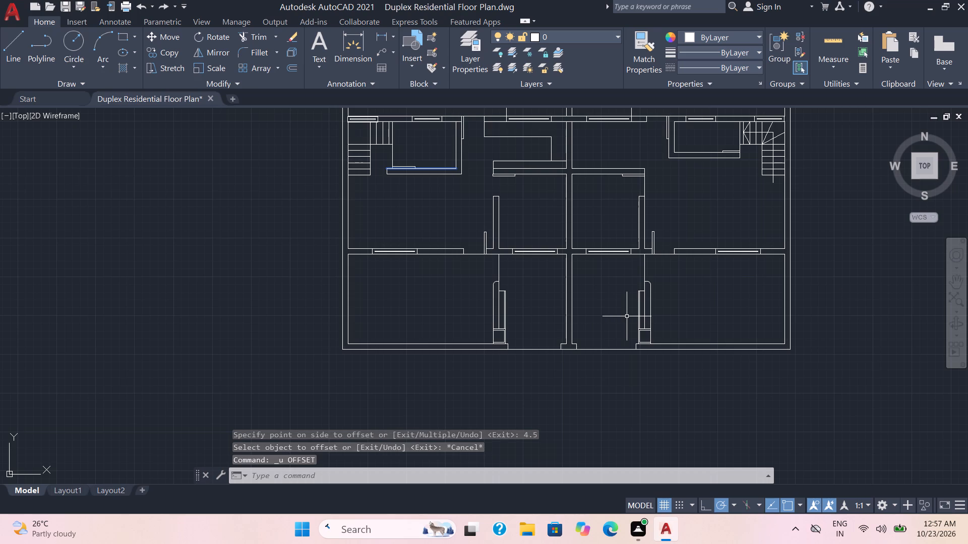
Offset the plan's east outer wall line 4.5" inward.
{"action": "key", "text": "o"}
{"action": "key", "text": "Return"}
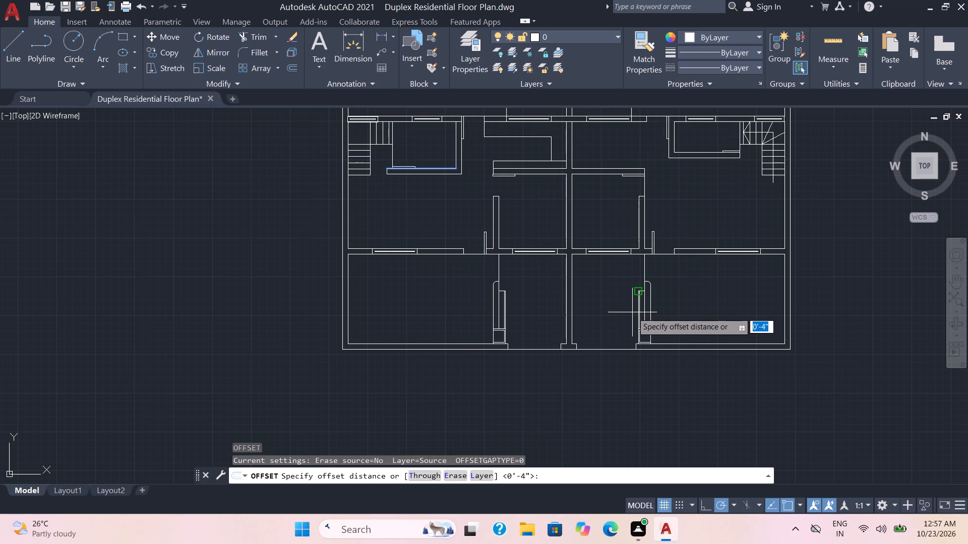
{"action": "type", "text": "4.5"}
{"action": "key", "text": "Return"}
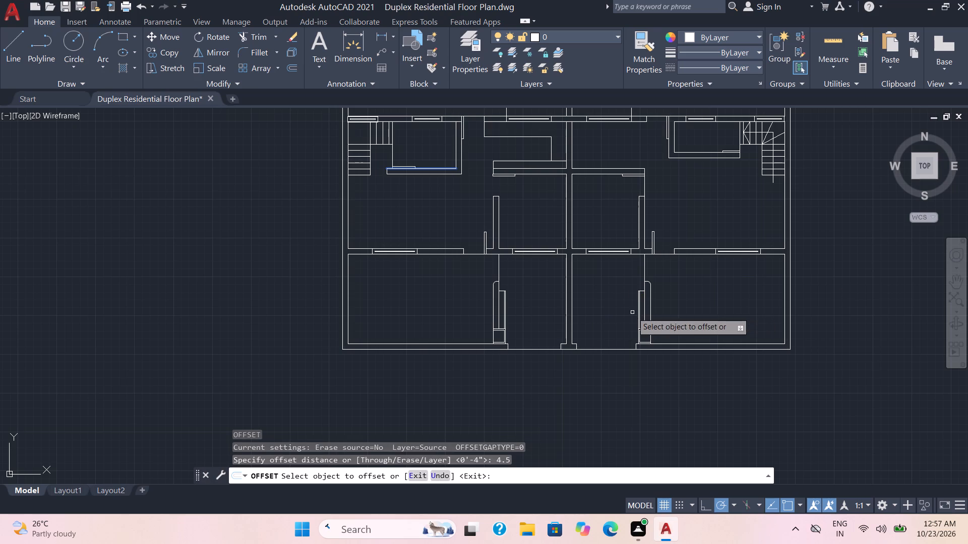
{"action": "left_click", "coordinate": [791, 322]}
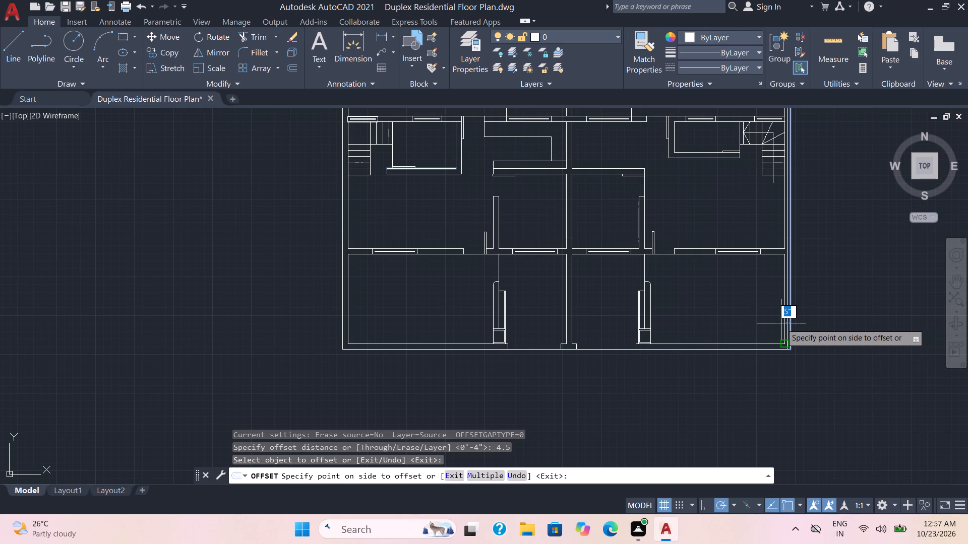
{"action": "scroll", "coordinate": [781, 323], "scroll_direction": "up", "scroll_amount": 2}
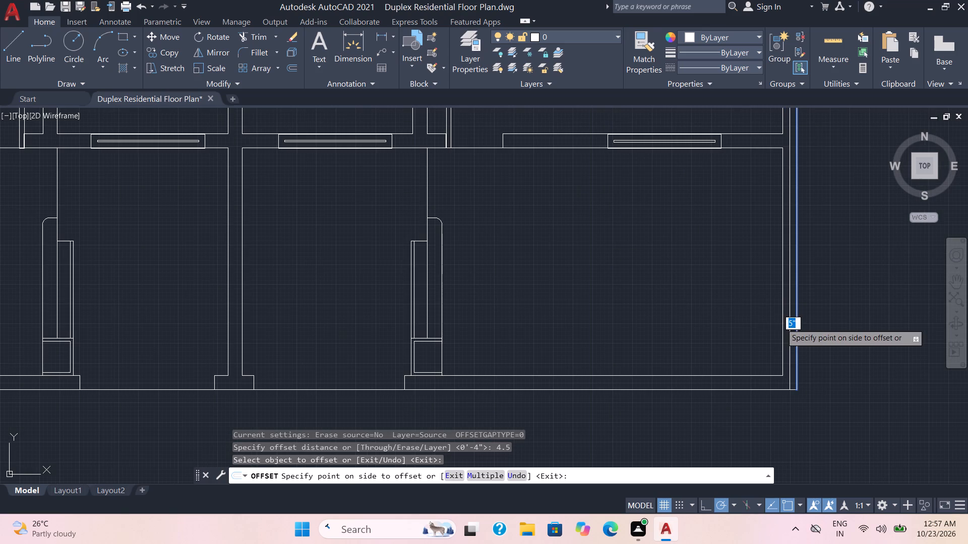
{"action": "type", "text": "4."}
{"action": "key", "text": "5"}
{"action": "key", "text": "Return"}
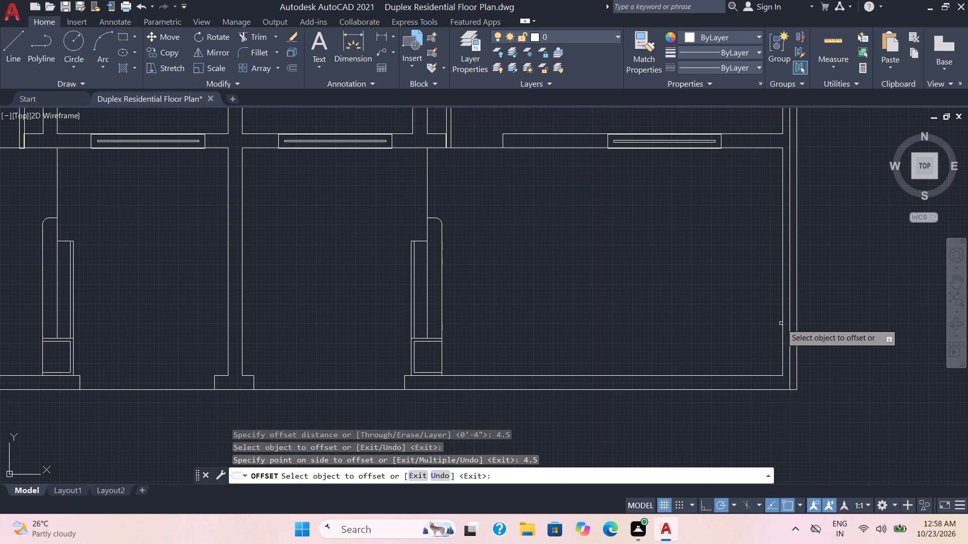
Offset the plan's north and west outer wall lines 4.5" inward as well.
{"action": "scroll", "coordinate": [781, 323], "scroll_direction": "down", "scroll_amount": 2}
{"action": "middle_click_drag", "start_coordinate": [745, 220], "coordinate": [745, 374]}
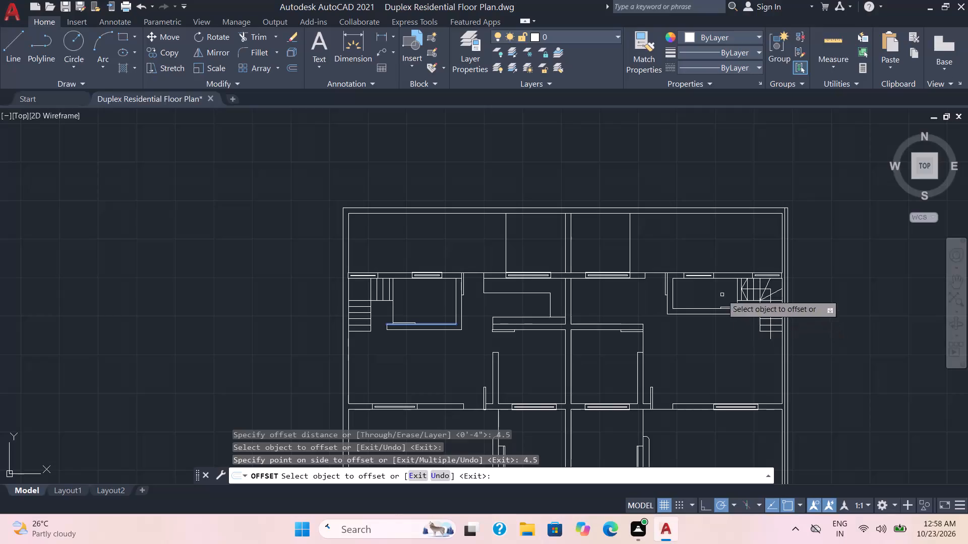
{"action": "left_click", "coordinate": [701, 207]}
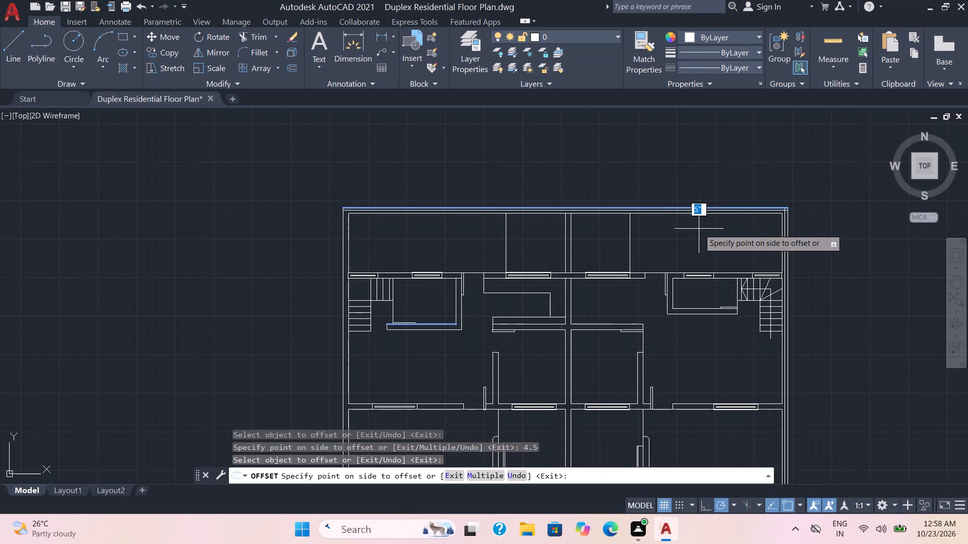
{"action": "type", "text": "4."}
{"action": "key", "text": "5"}
{"action": "key", "text": "Return"}
{"action": "left_click", "coordinate": [341, 313]}
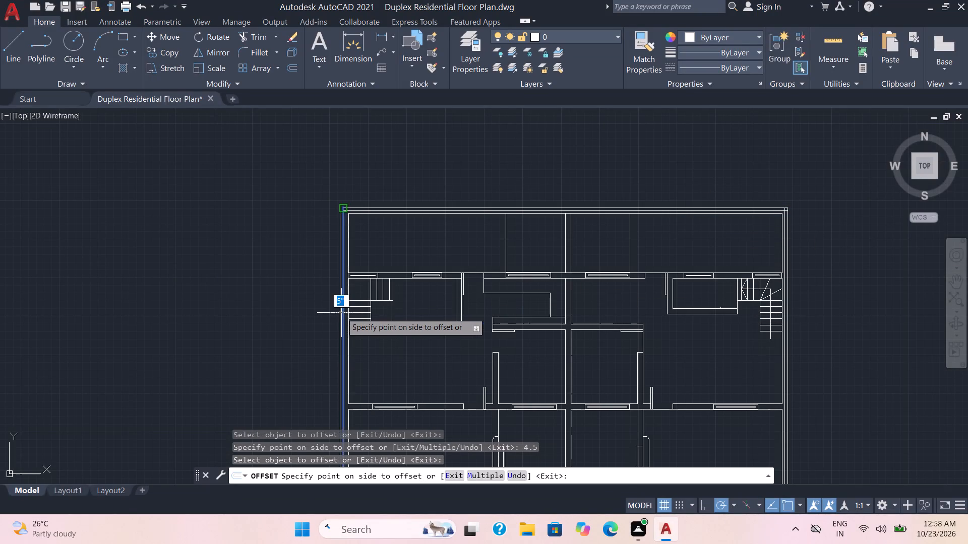
{"action": "key", "text": "4"}
{"action": "key", "text": "period"}
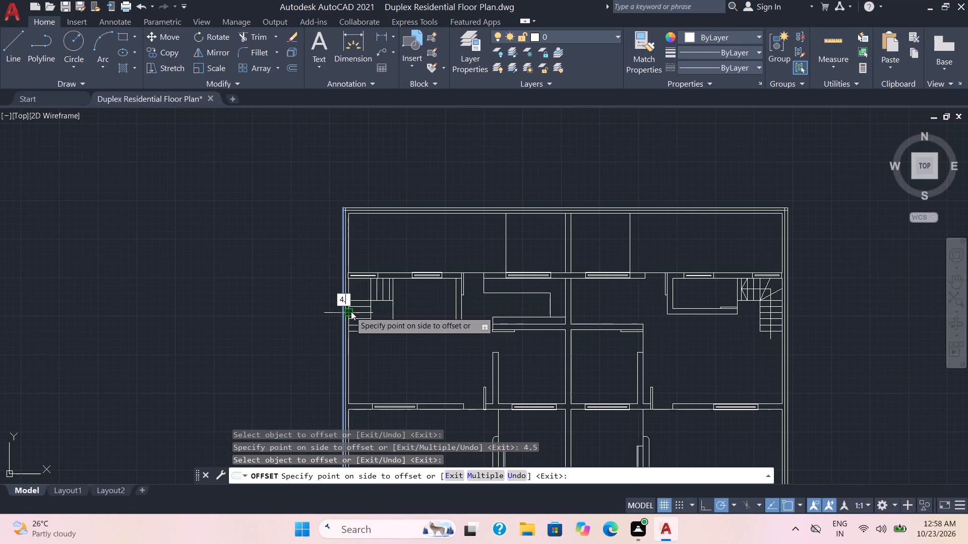
{"action": "key", "text": "5"}
{"action": "key", "text": "Return"}
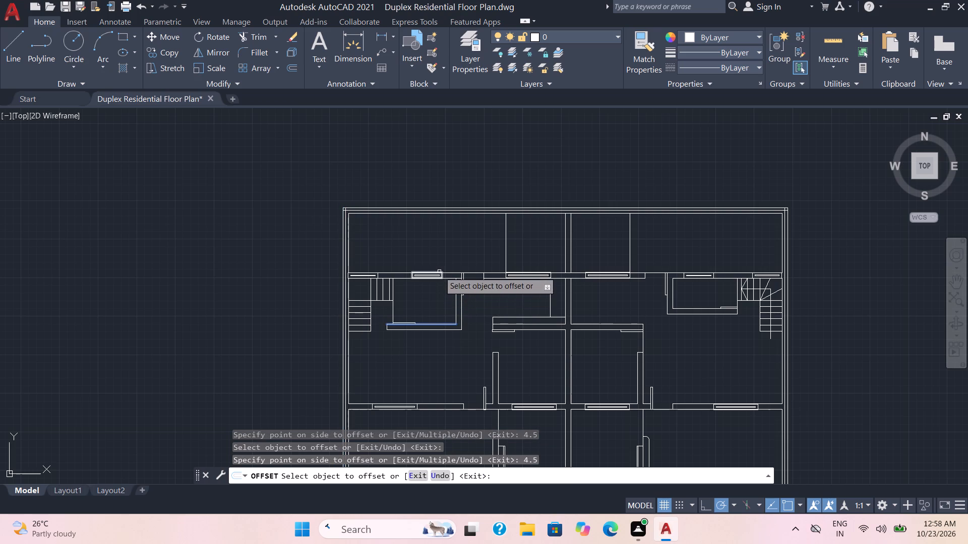
{"action": "key", "text": "Escape"}
Trim the overshooting ends of the 4.5" offset lines at the plan's northeast corner.
{"action": "type", "text": "TR"}
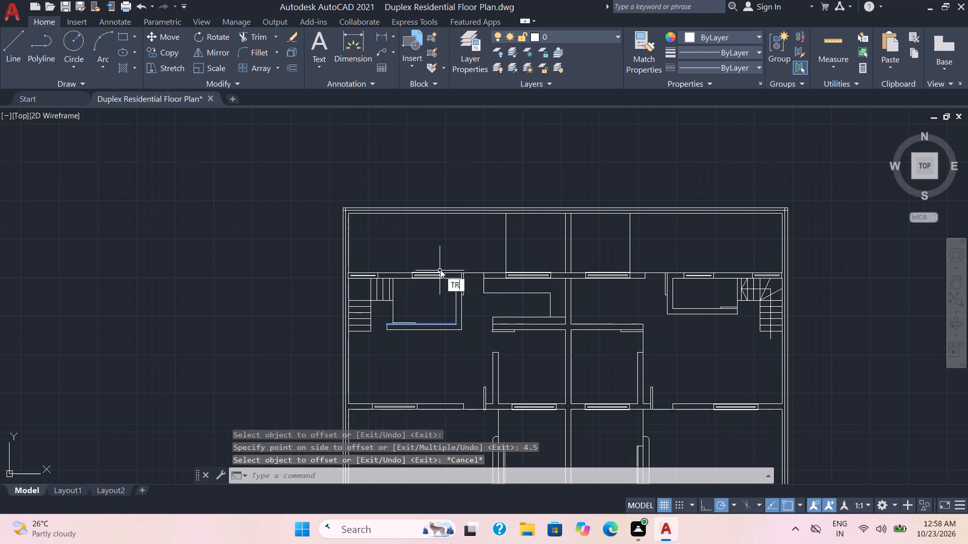
{"action": "key", "text": "Return"}
{"action": "scroll", "coordinate": [677, 204], "scroll_direction": "up", "scroll_amount": 1}
{"action": "scroll", "coordinate": [898, 229], "scroll_direction": "up", "scroll_amount": 3}
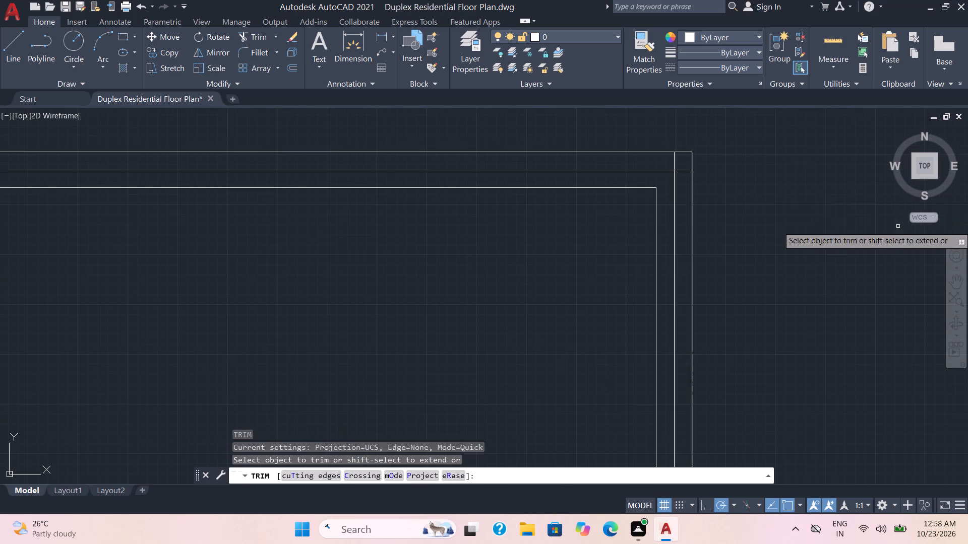
{"action": "left_click", "coordinate": [683, 180]}
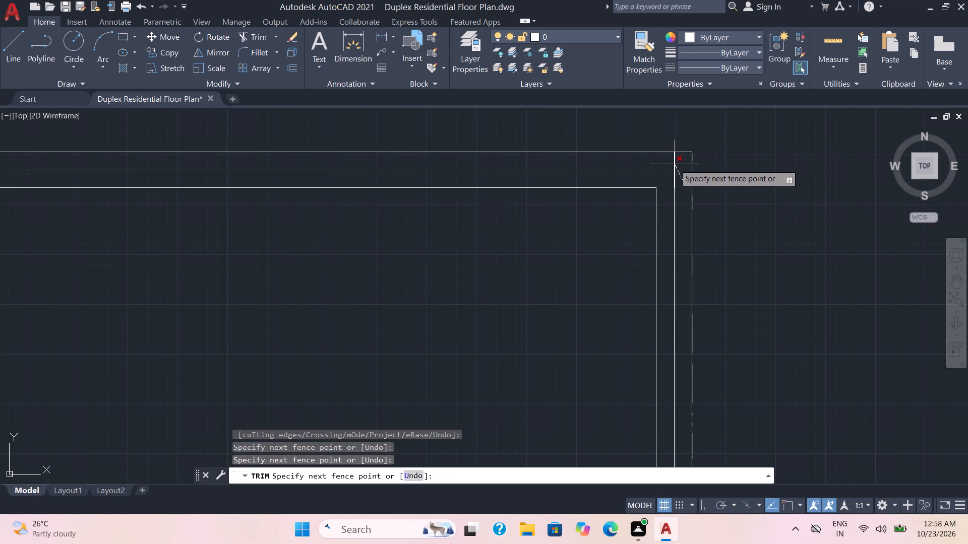
{"action": "left_click", "coordinate": [673, 161]}
Trim the overshooting ends of the 4.5" offset lines at the plan's northwest corner.
{"action": "scroll", "coordinate": [435, 232], "scroll_direction": "down", "scroll_amount": 2}
{"action": "middle_click_drag", "start_coordinate": [616, 376], "coordinate": [617, 376]}
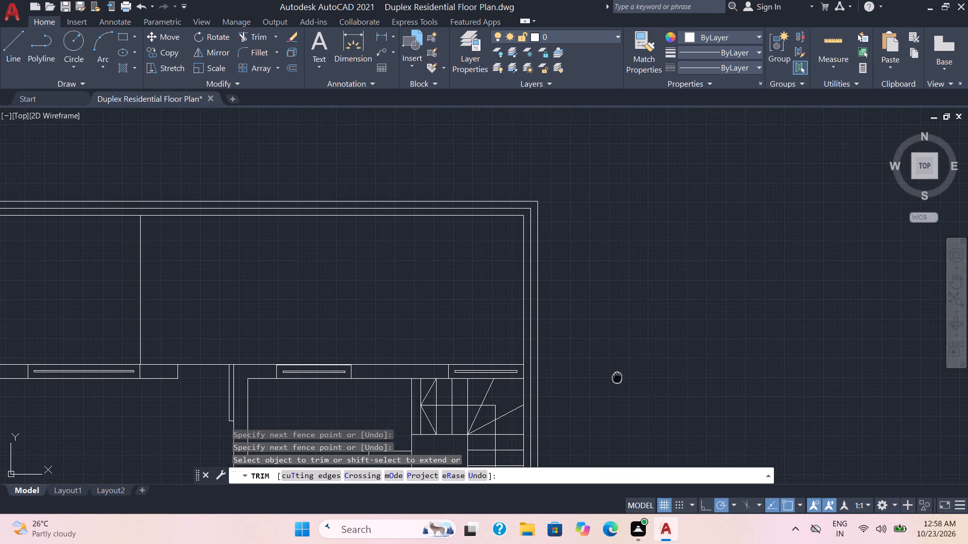
{"action": "middle_click_drag", "start_coordinate": [617, 376], "coordinate": [715, 170]}
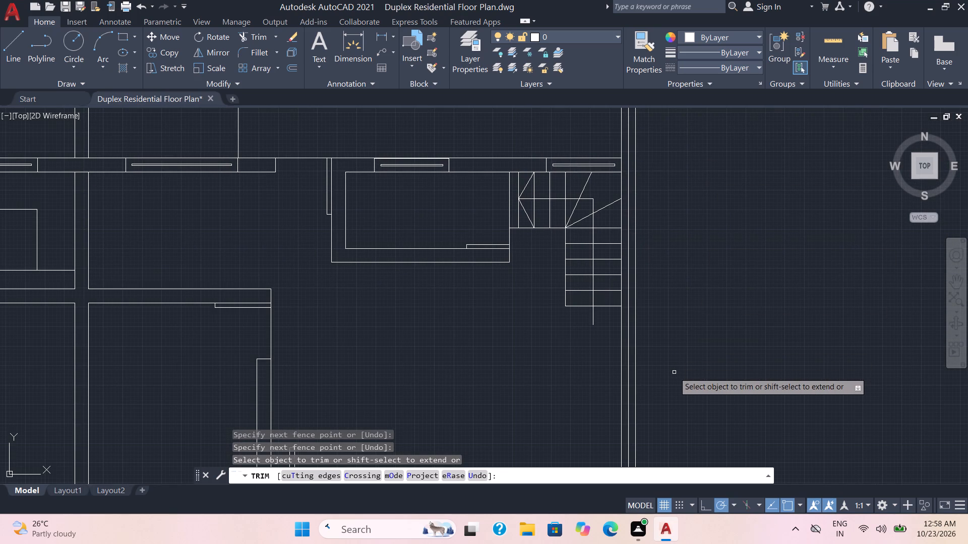
{"action": "middle_click_drag", "start_coordinate": [676, 371], "coordinate": [730, 114]}
{"action": "scroll", "coordinate": [730, 114], "scroll_direction": "down", "scroll_amount": 1}
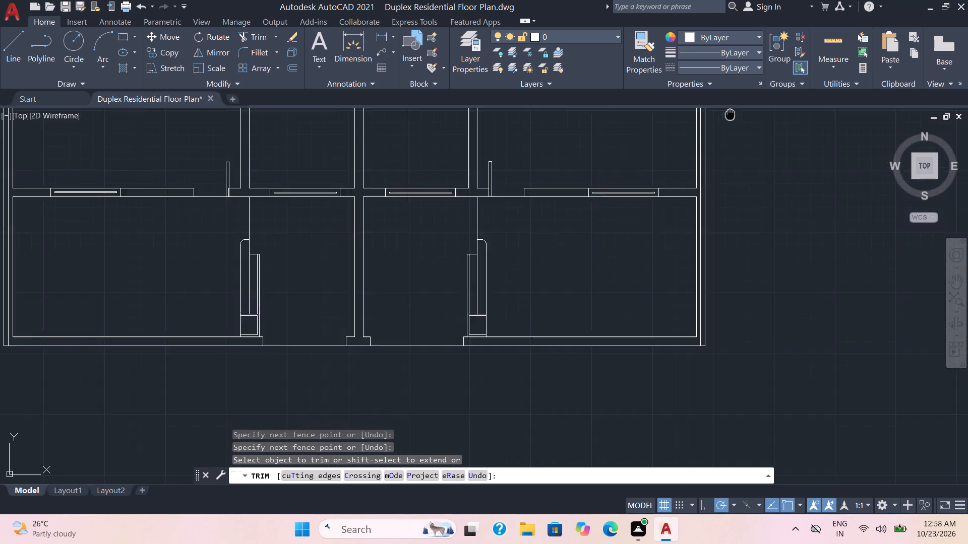
{"action": "middle_click_drag", "start_coordinate": [730, 114], "coordinate": [730, 114]}
{"action": "scroll", "coordinate": [730, 114], "scroll_direction": "down", "scroll_amount": 1}
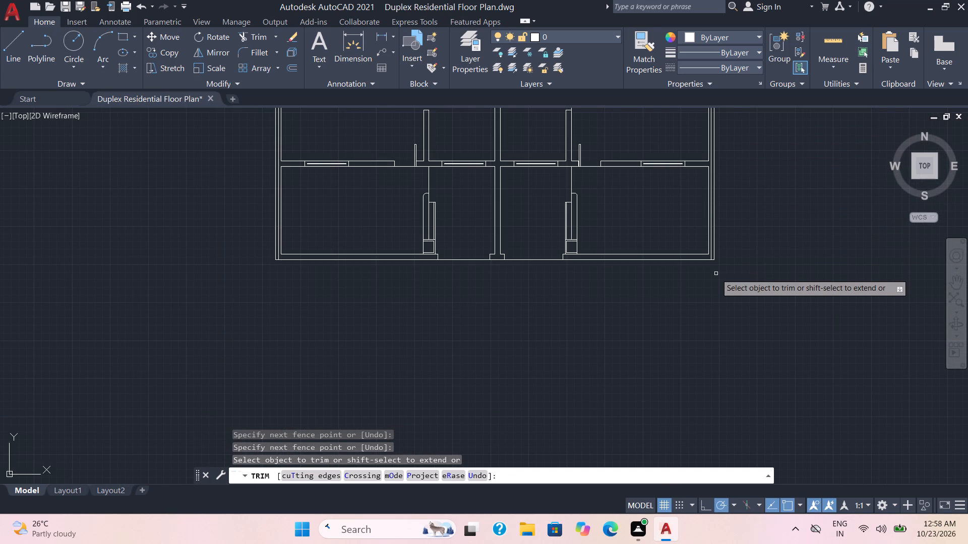
{"action": "middle_click_drag", "start_coordinate": [321, 199], "coordinate": [321, 533]}
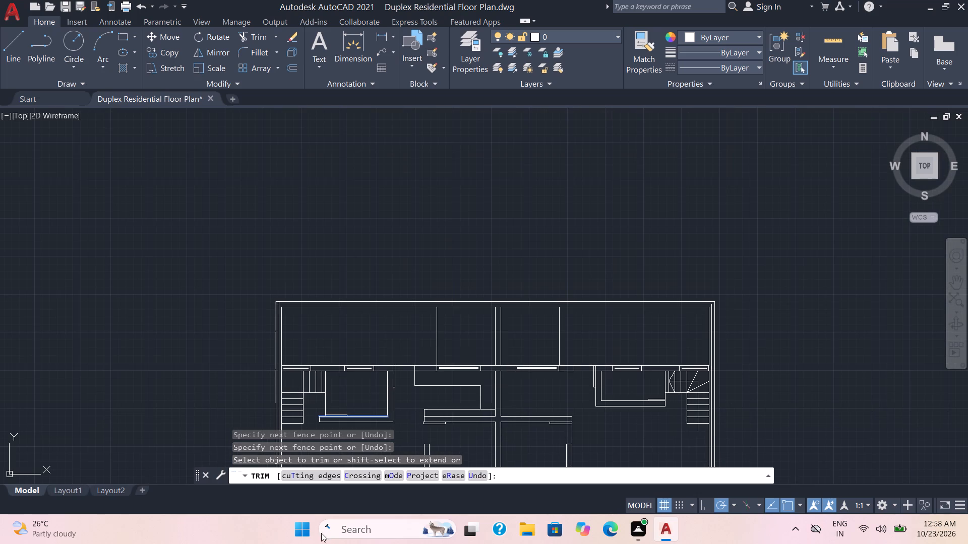
{"action": "scroll", "coordinate": [292, 312], "scroll_direction": "up", "scroll_amount": 4}
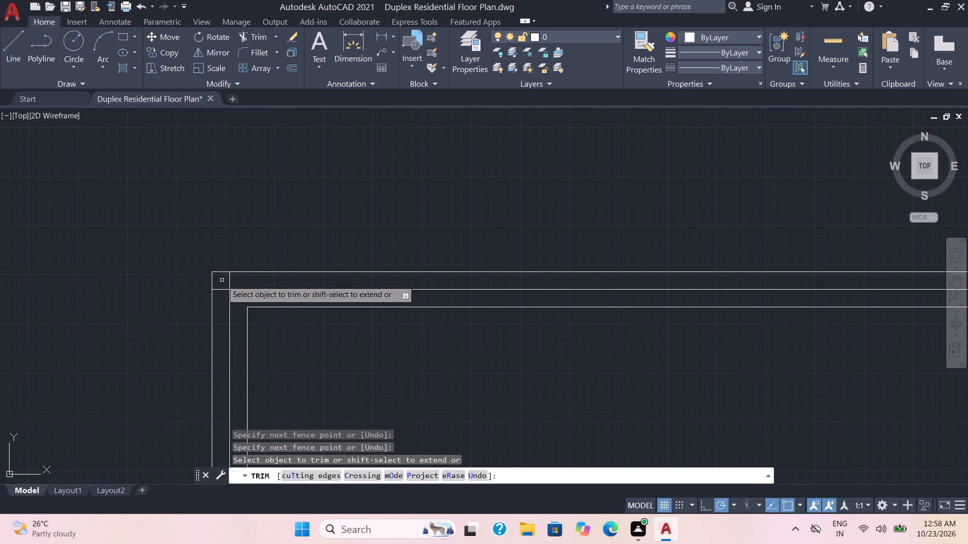
{"action": "left_click_drag", "start_coordinate": [219, 296], "coordinate": [237, 278]}
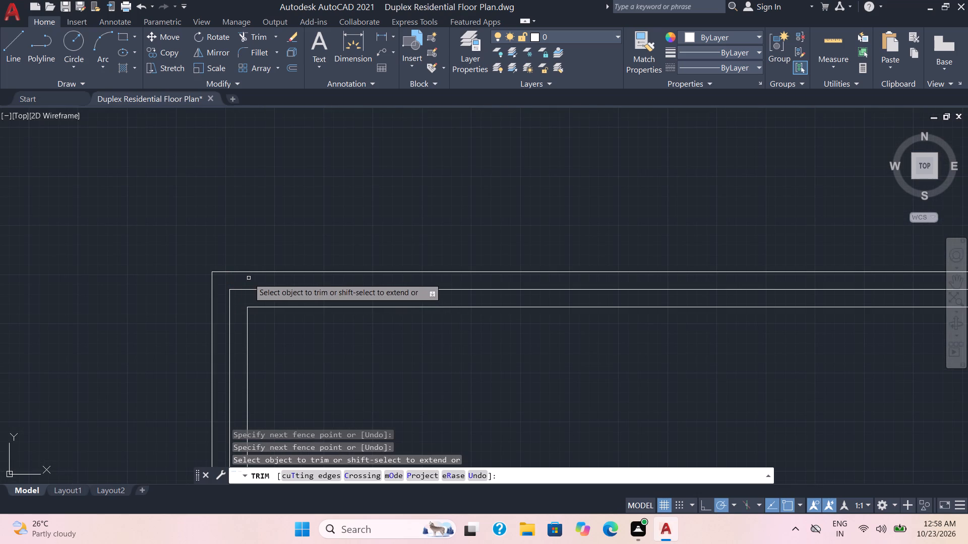
{"action": "key", "text": "Escape"}
Save the drawing.
{"action": "scroll", "coordinate": [532, 315], "scroll_direction": "down", "scroll_amount": 1}
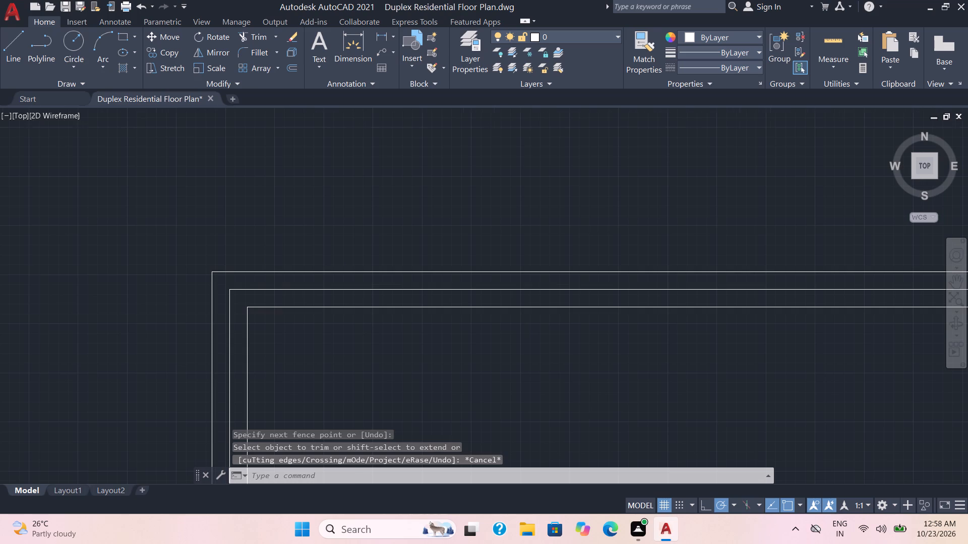
{"action": "key", "text": "ctrl+s"}
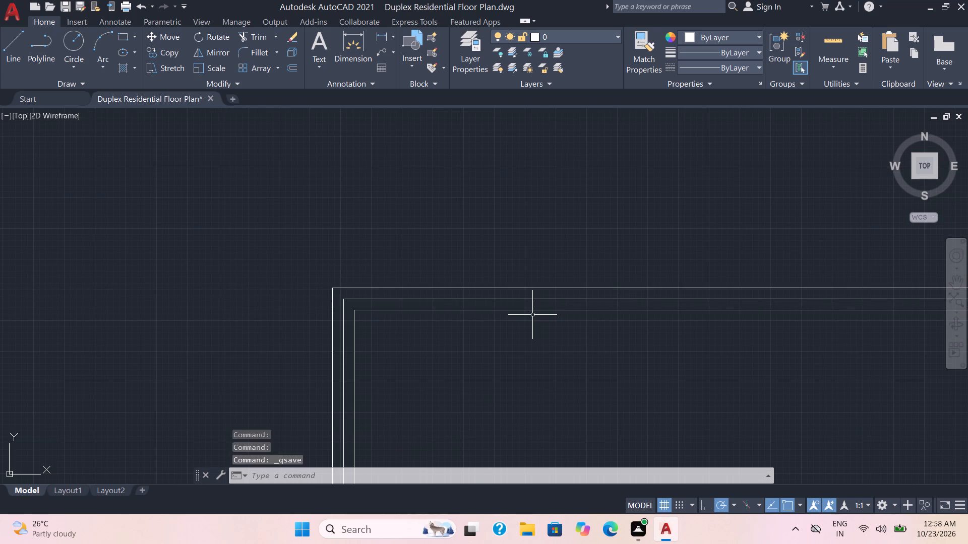
Load all available linetypes from acad.lin into the drawing.
{"action": "scroll", "coordinate": [737, 268], "scroll_direction": "down", "scroll_amount": 2}
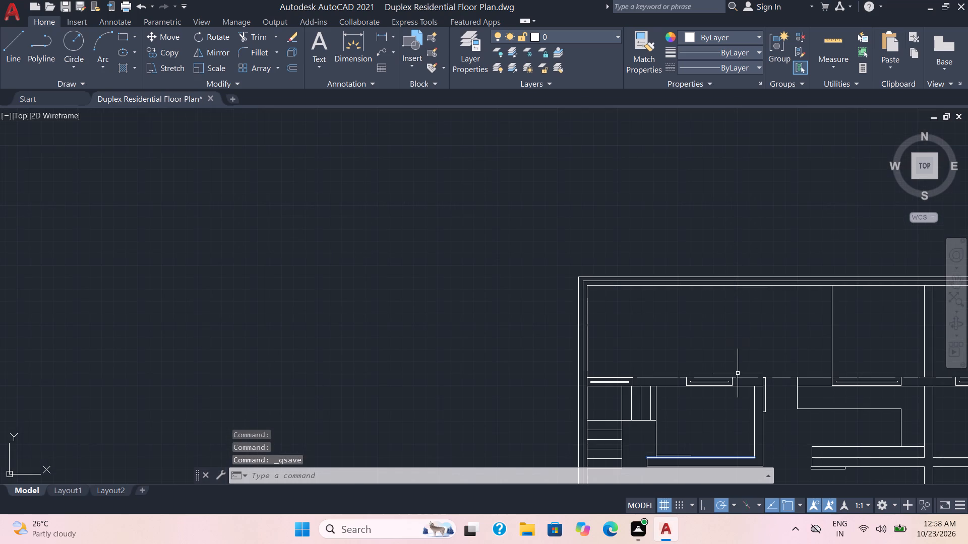
{"action": "middle_click_drag", "start_coordinate": [740, 372], "coordinate": [446, 226]}
{"action": "scroll", "coordinate": [719, 302], "scroll_direction": "down", "scroll_amount": 1}
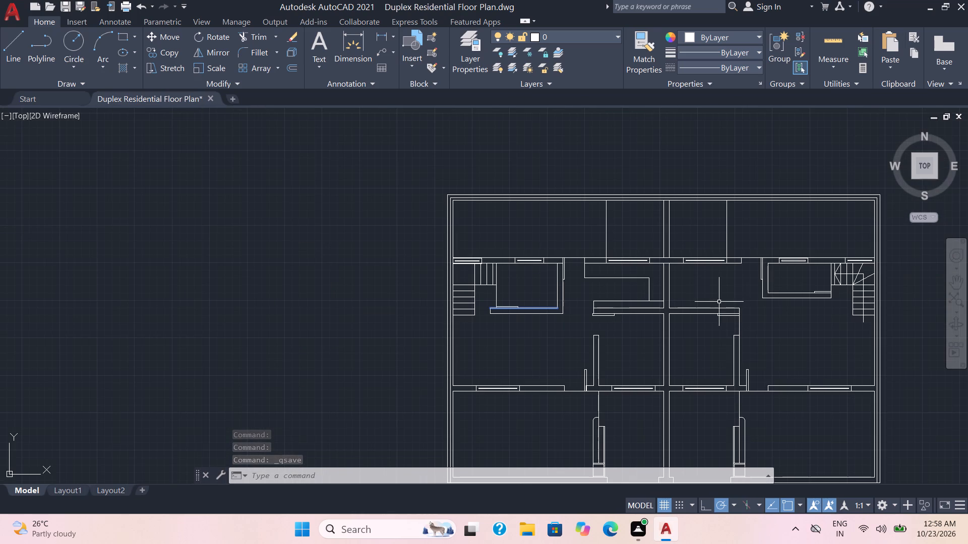
{"action": "middle_click_drag", "start_coordinate": [763, 305], "coordinate": [610, 305]}
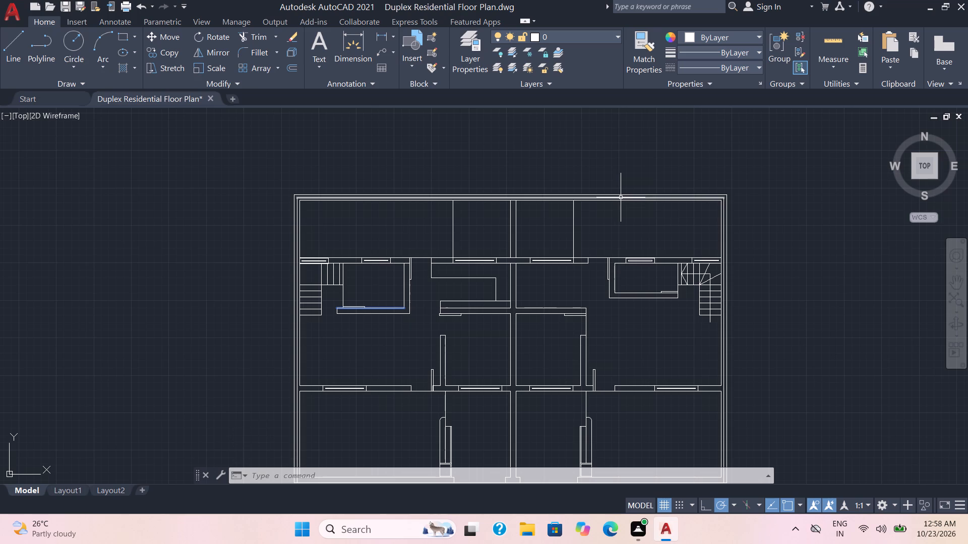
{"action": "left_click", "coordinate": [746, 63]}
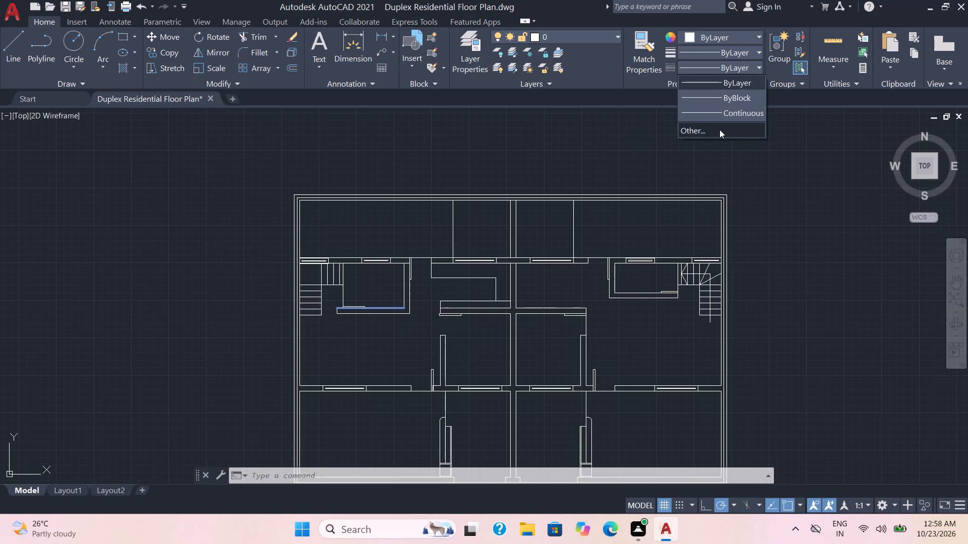
{"action": "left_click", "coordinate": [719, 129]}
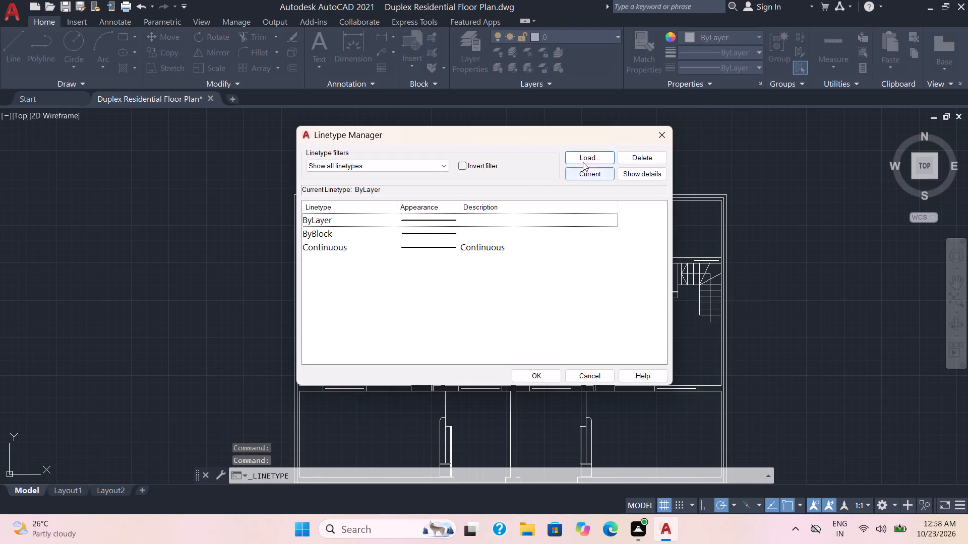
{"action": "left_click", "coordinate": [587, 155]}
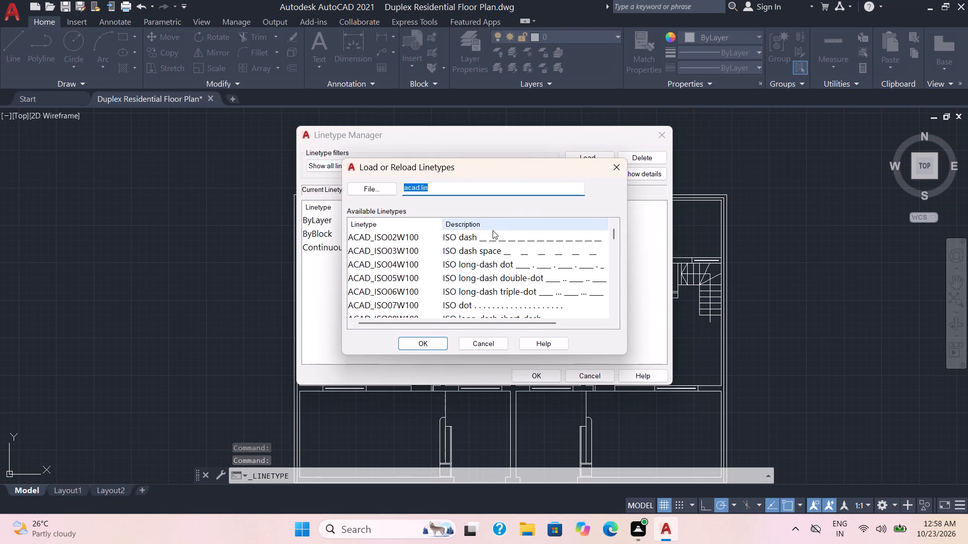
{"action": "left_click", "coordinate": [481, 236]}
{"action": "key", "text": "ctrl+a"}
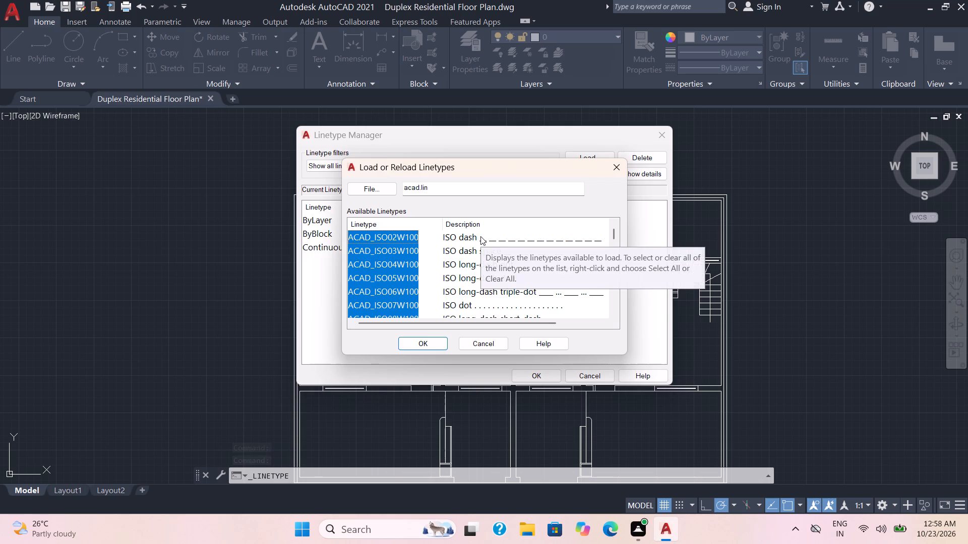
{"action": "left_click", "coordinate": [434, 345]}
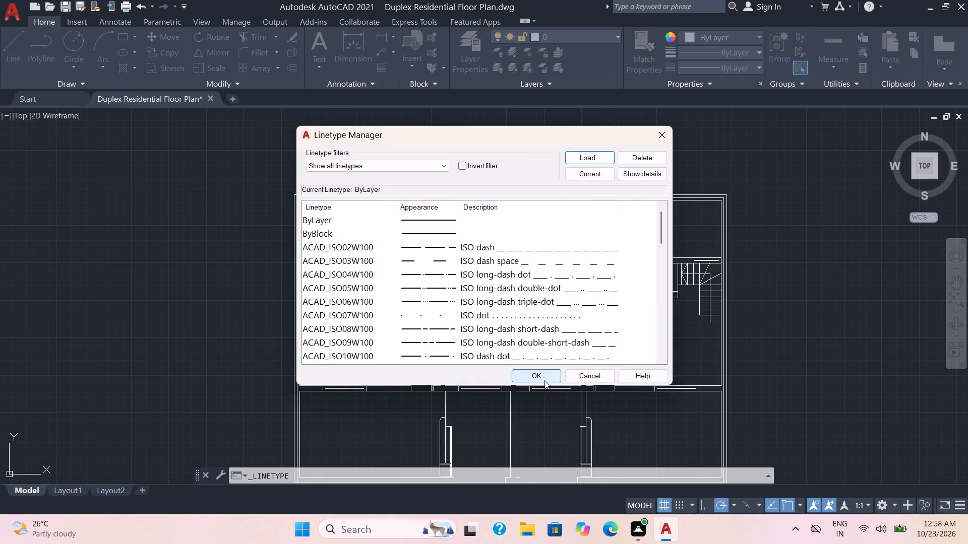
{"action": "left_click", "coordinate": [544, 380]}
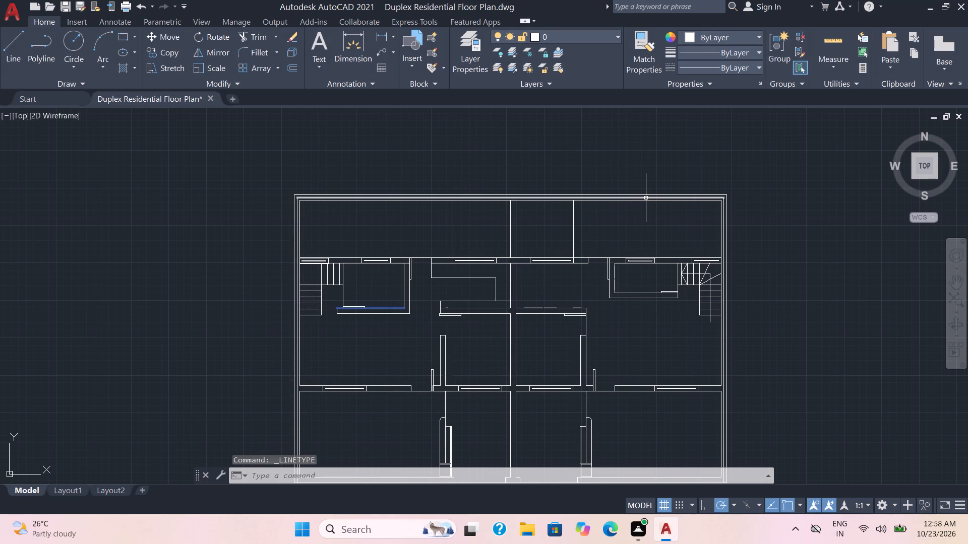
Set the linetype of the north, east and west outer wall centre lines to HIDDEN.
{"action": "left_click", "coordinate": [646, 198]}
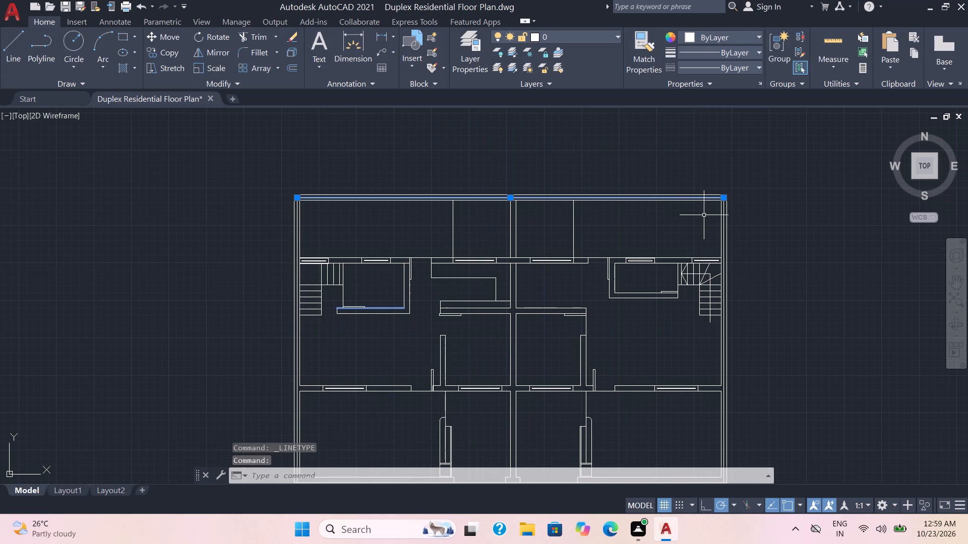
{"action": "left_click", "coordinate": [724, 211]}
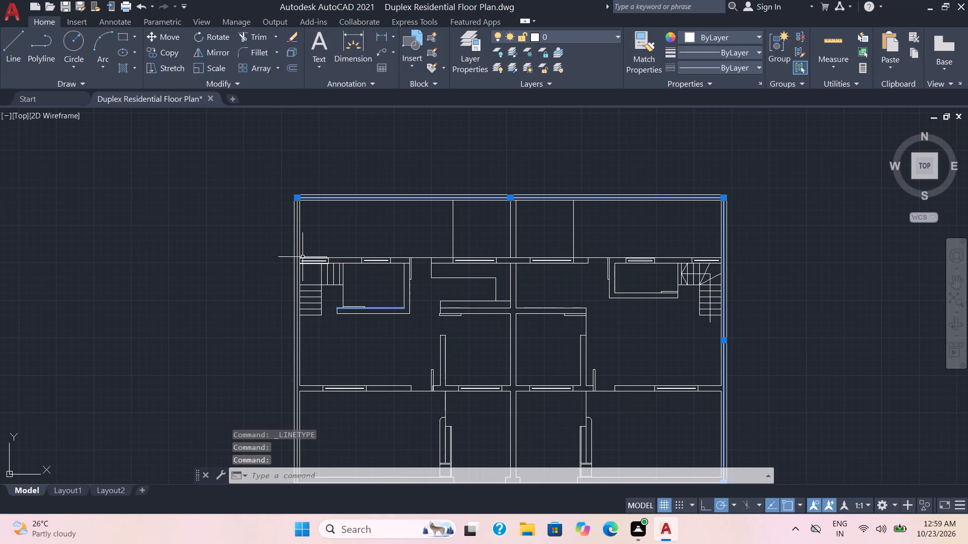
{"action": "left_click", "coordinate": [296, 259]}
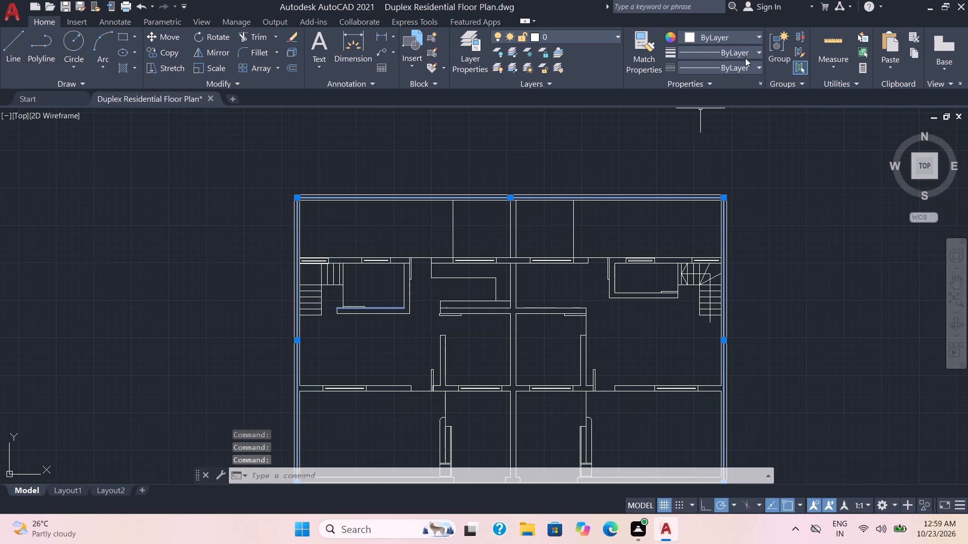
{"action": "left_click", "coordinate": [745, 66]}
{"action": "scroll", "coordinate": [764, 171], "scroll_direction": "down", "scroll_amount": 4}
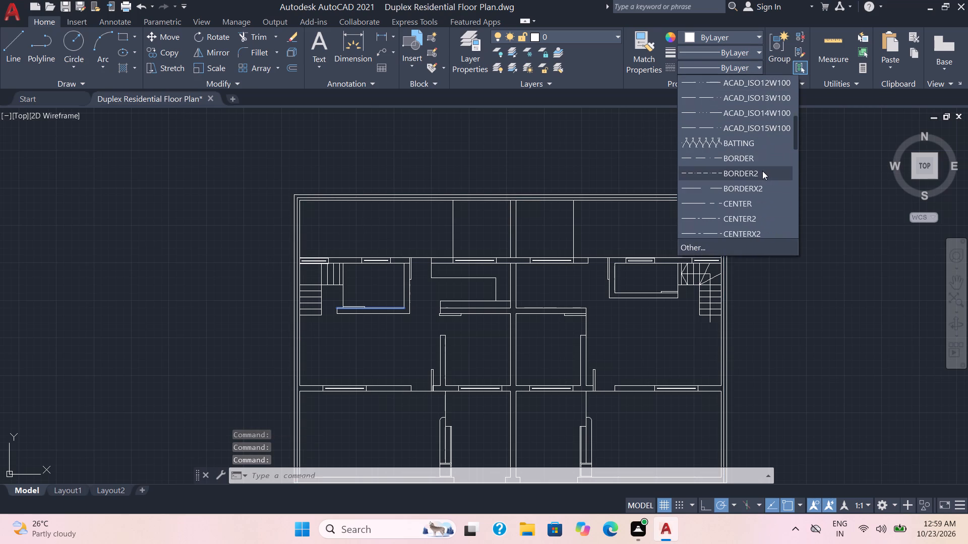
{"action": "scroll", "coordinate": [762, 170], "scroll_direction": "up", "scroll_amount": 2}
{"action": "scroll", "coordinate": [762, 170], "scroll_direction": "down", "scroll_amount": 4}
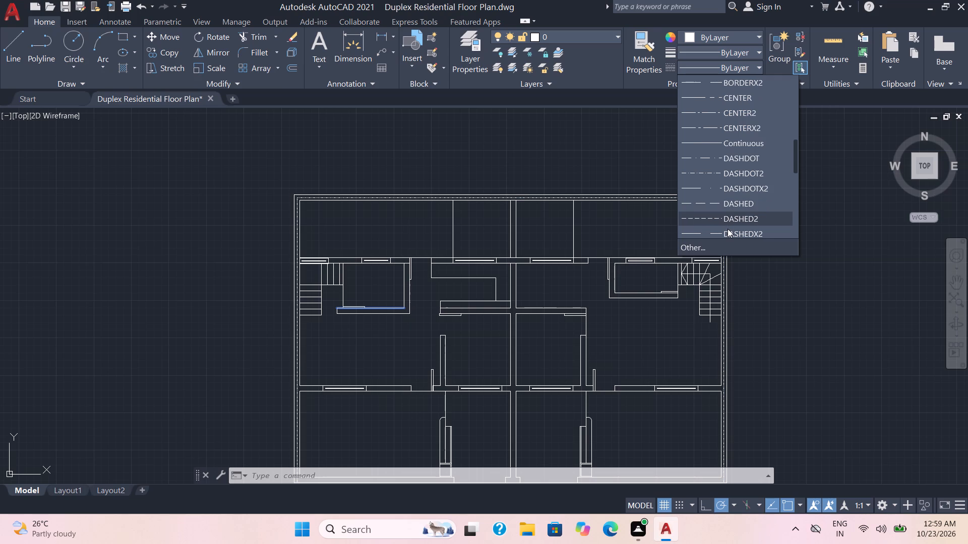
{"action": "scroll", "coordinate": [728, 229], "scroll_direction": "down", "scroll_amount": 4}
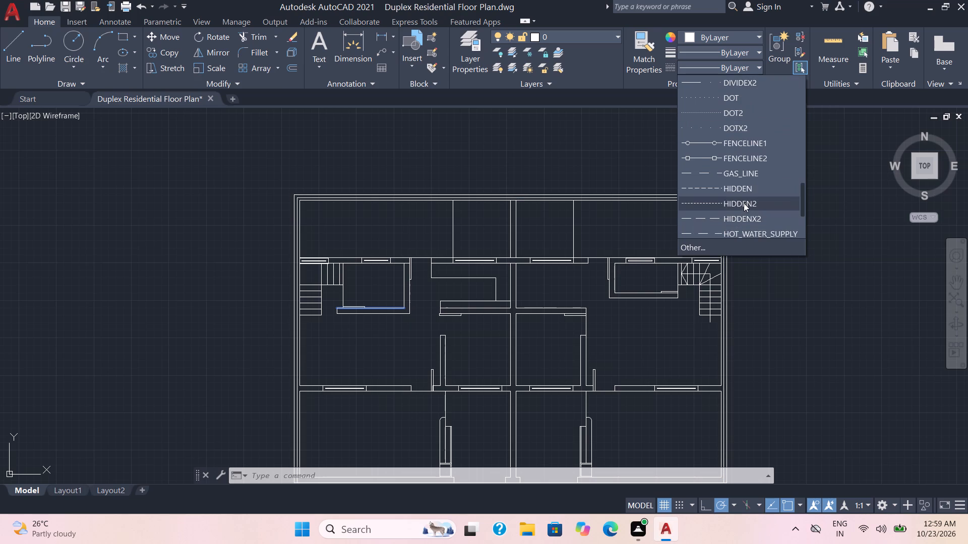
{"action": "scroll", "coordinate": [744, 188], "scroll_direction": "up", "scroll_amount": 1}
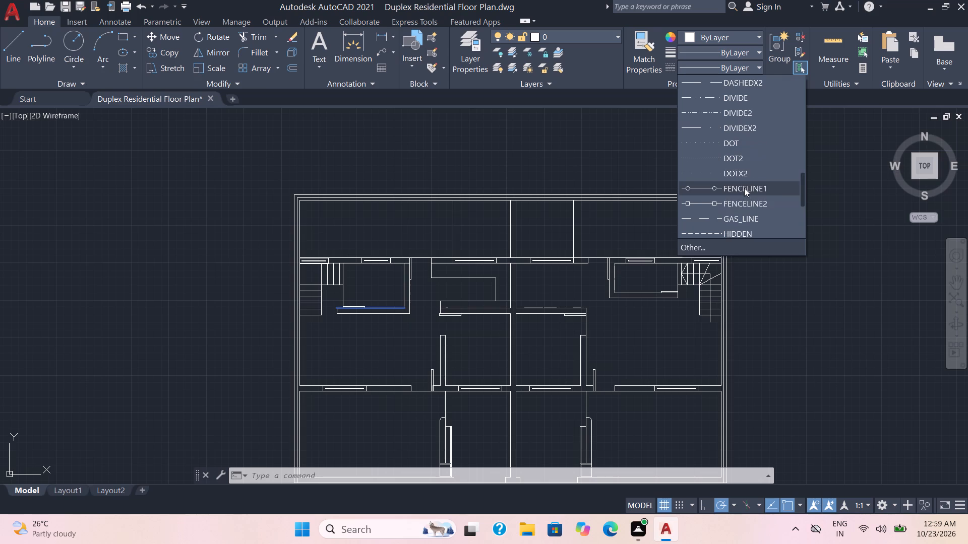
{"action": "scroll", "coordinate": [744, 188], "scroll_direction": "down", "scroll_amount": 2}
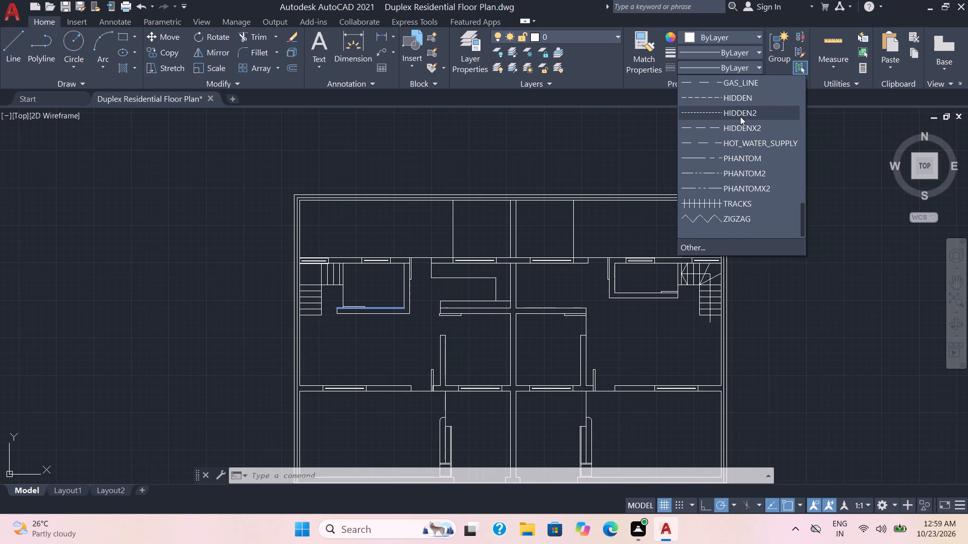
{"action": "left_click", "coordinate": [743, 99]}
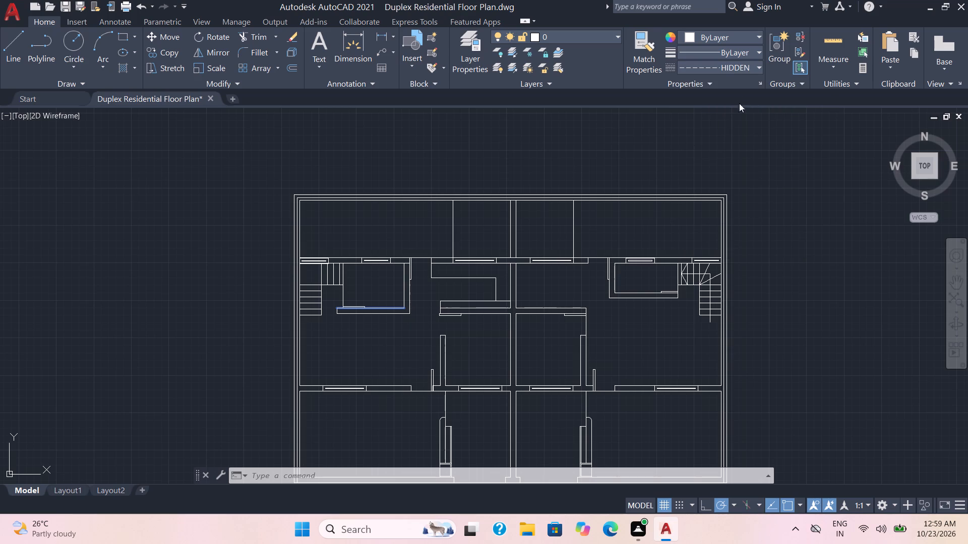
Set the linetype scale of the three outer wall centre lines to 20.
{"action": "scroll", "coordinate": [588, 165], "scroll_direction": "up", "scroll_amount": 2}
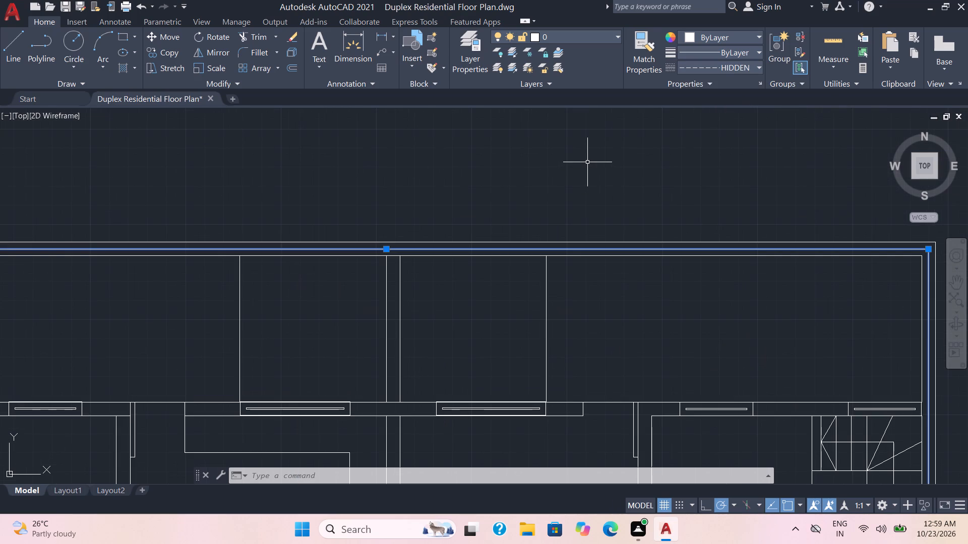
{"action": "key", "text": "ctrl+1"}
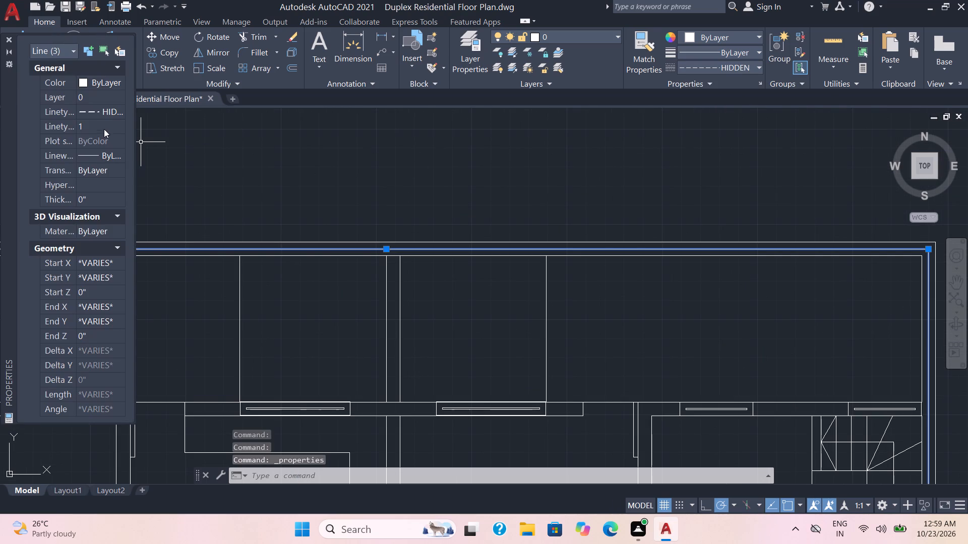
{"action": "left_click", "coordinate": [104, 128]}
{"action": "key", "text": "5"}
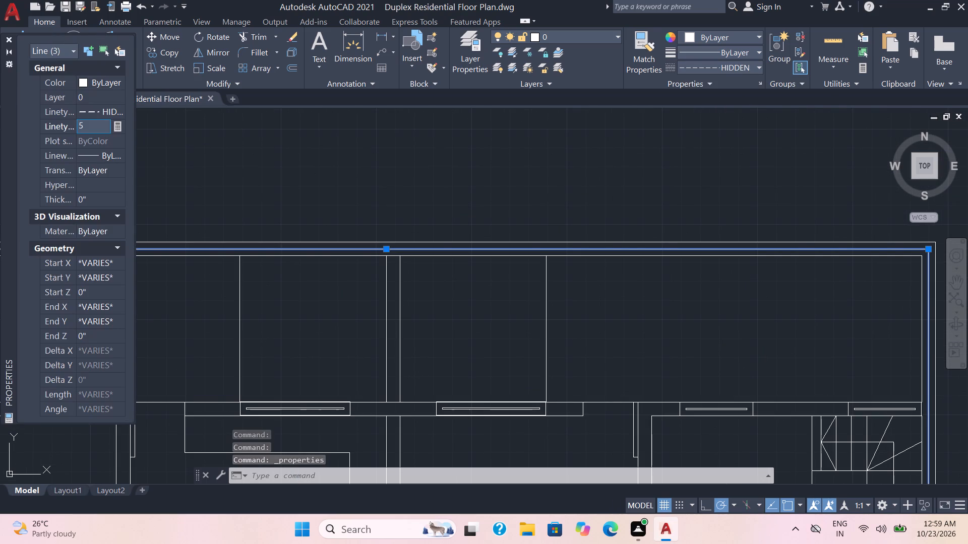
{"action": "key", "text": "Return"}
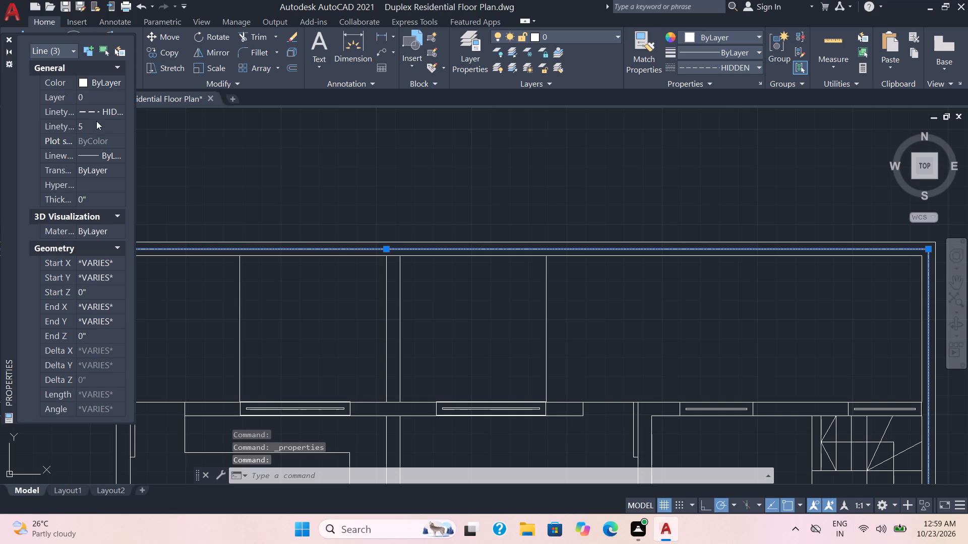
{"action": "left_click", "coordinate": [95, 124]}
{"action": "key", "text": "2"}
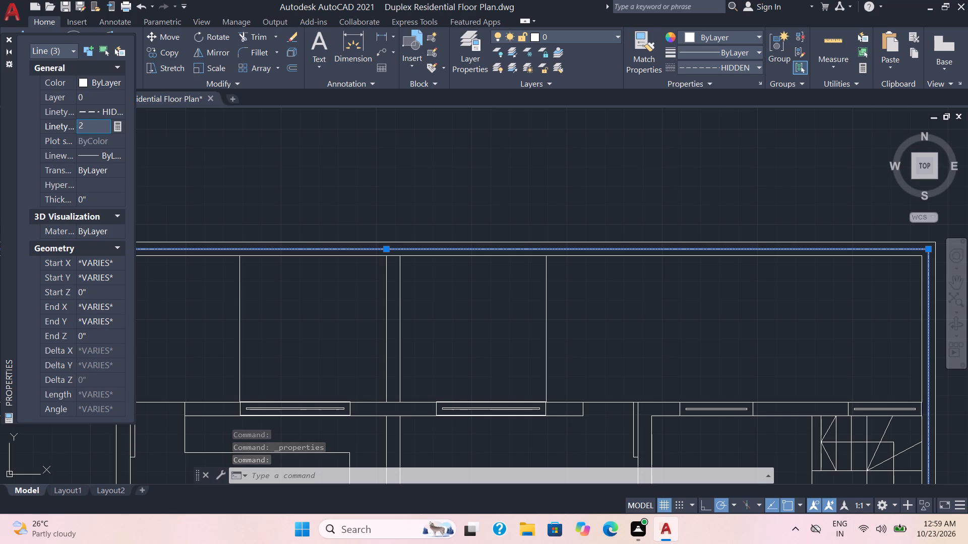
{"action": "key", "text": "0"}
{"action": "key", "text": "Return"}
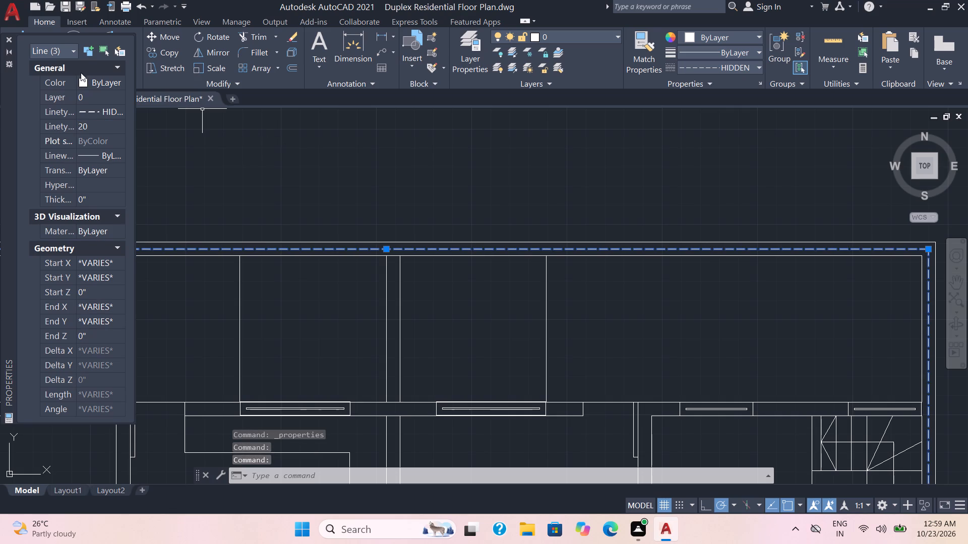
{"action": "left_click", "coordinate": [10, 36]}
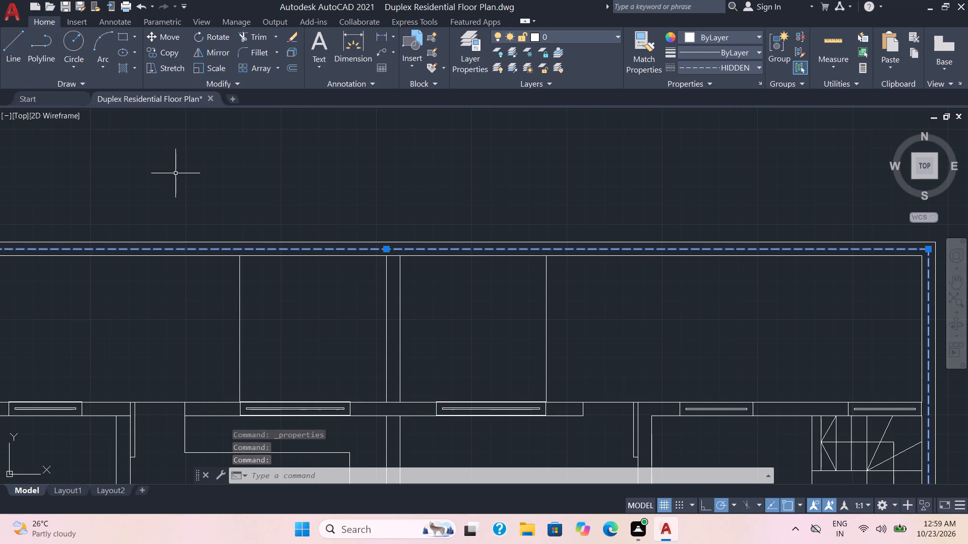
Save the drawing.
{"action": "key", "text": "ctrl+s"}
Draw a three-point swing arc for the west unit's rear door, from the leaf's free end to the opposite jamb.
{"action": "scroll", "coordinate": [428, 247], "scroll_direction": "down", "scroll_amount": 3}
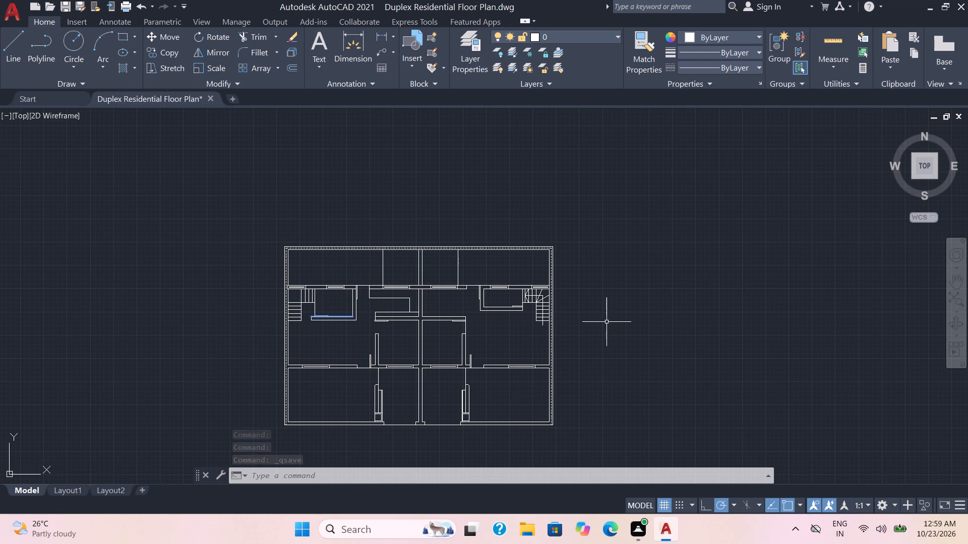
{"action": "scroll", "coordinate": [454, 354], "scroll_direction": "up", "scroll_amount": 2}
{"action": "scroll", "coordinate": [445, 337], "scroll_direction": "down", "scroll_amount": 1}
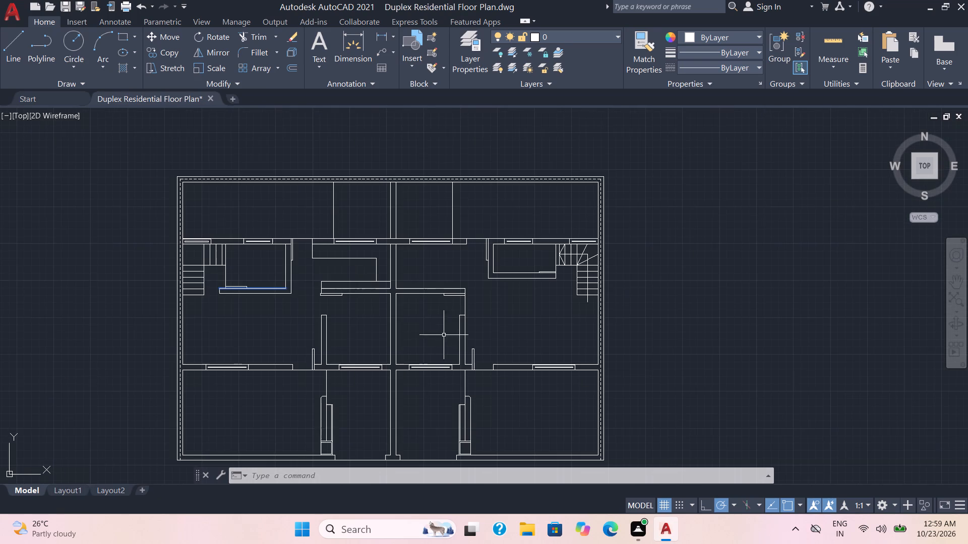
{"action": "middle_click_drag", "start_coordinate": [434, 321], "coordinate": [578, 287]}
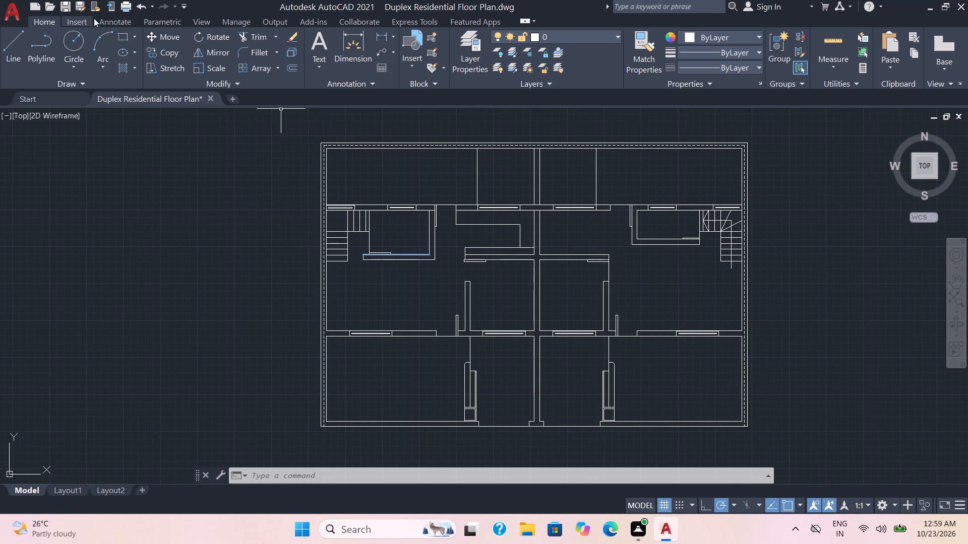
{"action": "left_click", "coordinate": [96, 40]}
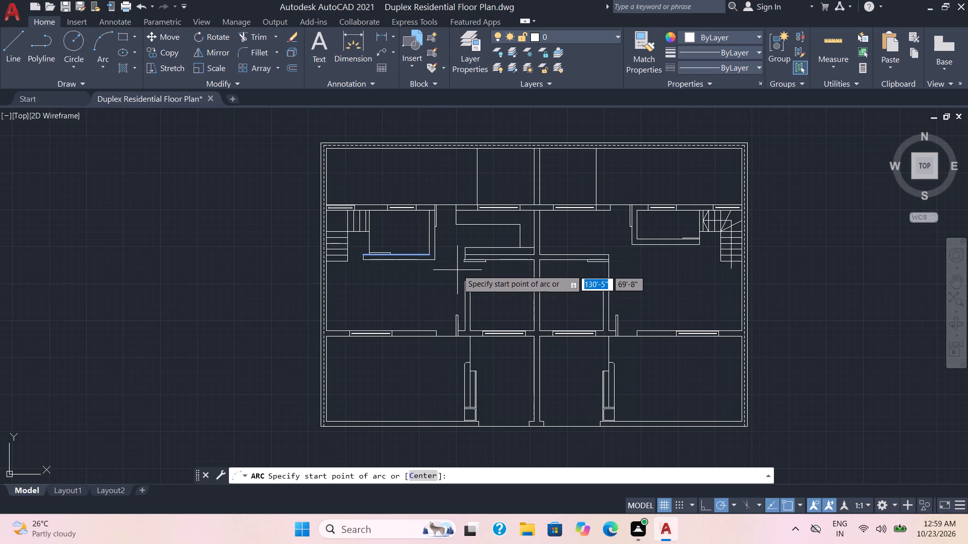
{"action": "scroll", "coordinate": [454, 261], "scroll_direction": "up", "scroll_amount": 1}
{"action": "scroll", "coordinate": [427, 202], "scroll_direction": "up", "scroll_amount": 2}
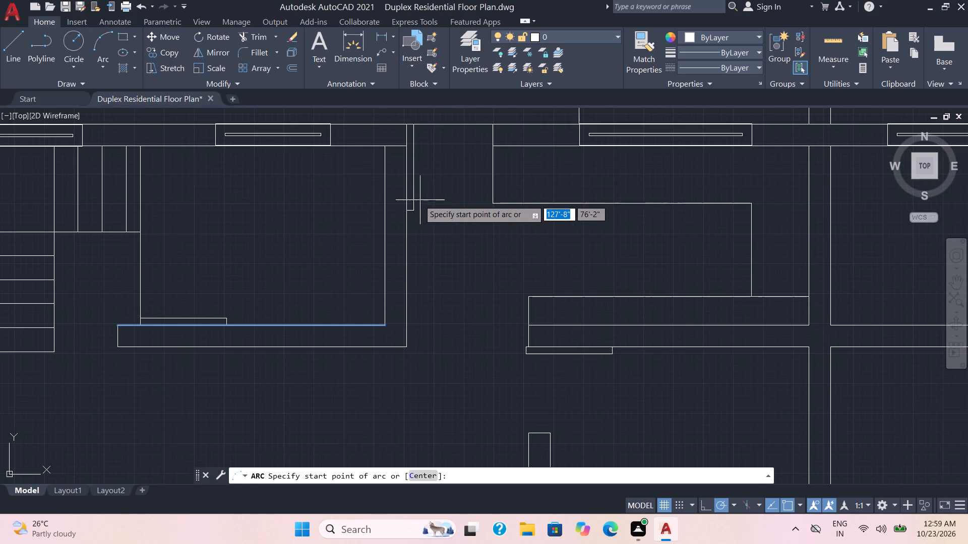
{"action": "left_click", "coordinate": [415, 212]}
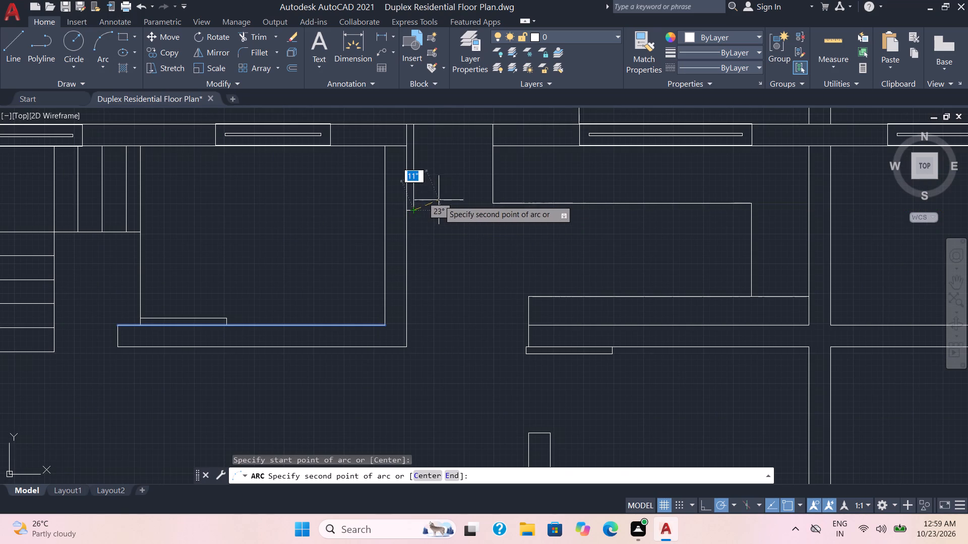
{"action": "left_click", "coordinate": [447, 197]}
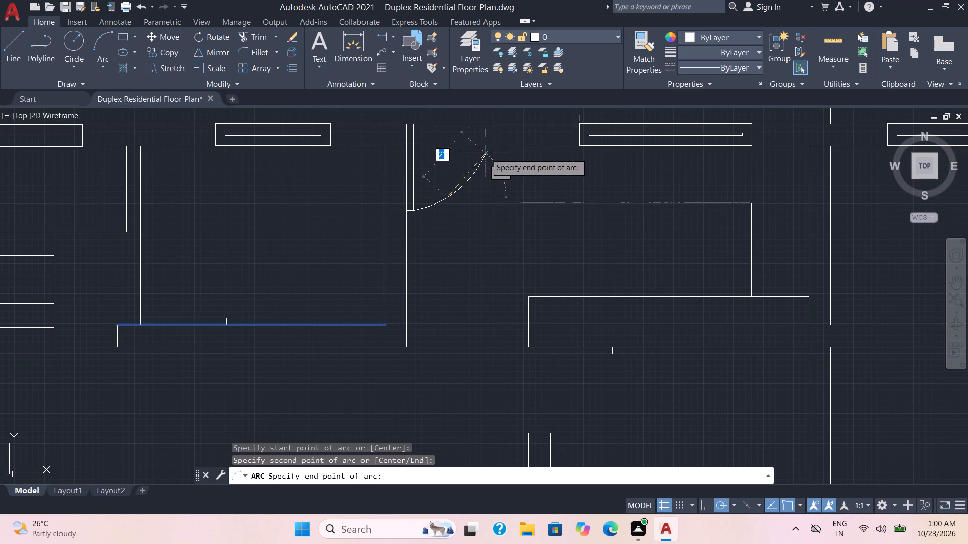
{"action": "left_click", "coordinate": [494, 123]}
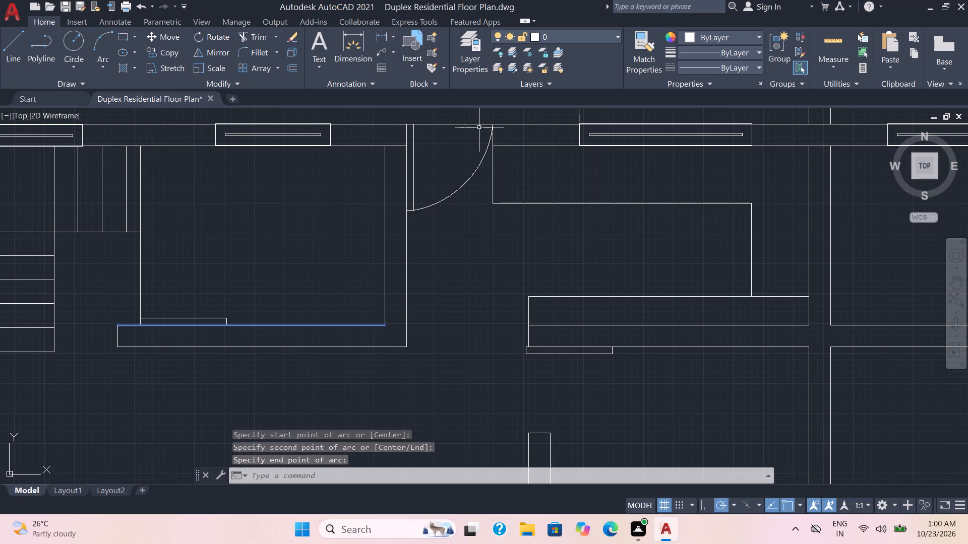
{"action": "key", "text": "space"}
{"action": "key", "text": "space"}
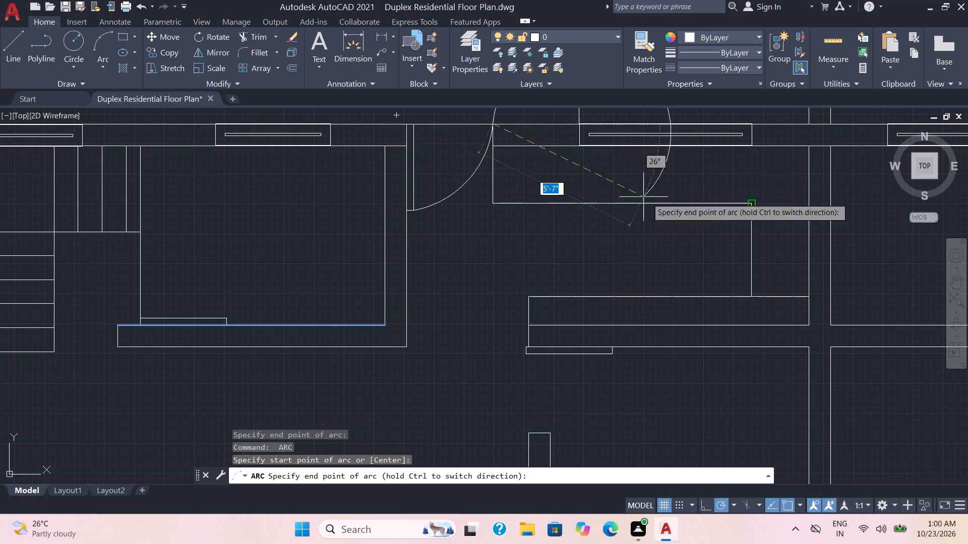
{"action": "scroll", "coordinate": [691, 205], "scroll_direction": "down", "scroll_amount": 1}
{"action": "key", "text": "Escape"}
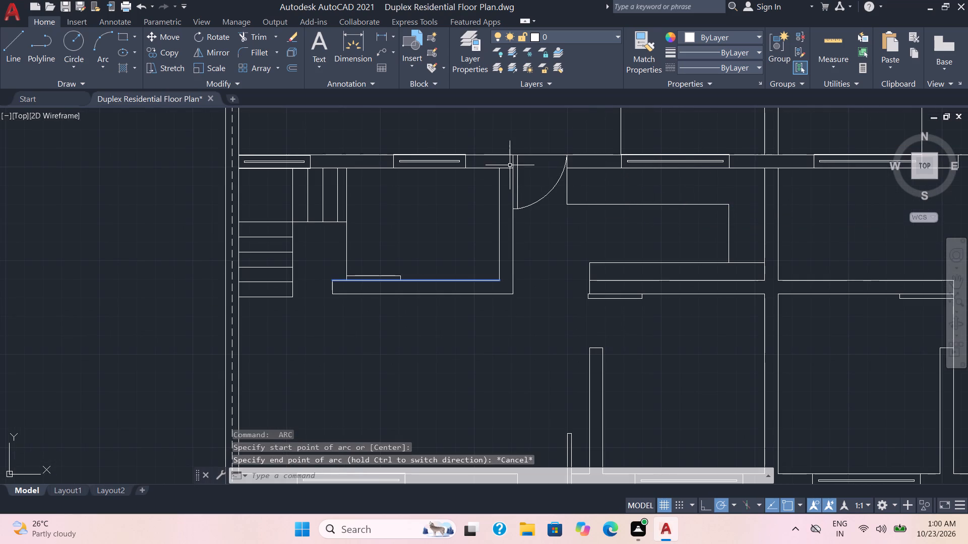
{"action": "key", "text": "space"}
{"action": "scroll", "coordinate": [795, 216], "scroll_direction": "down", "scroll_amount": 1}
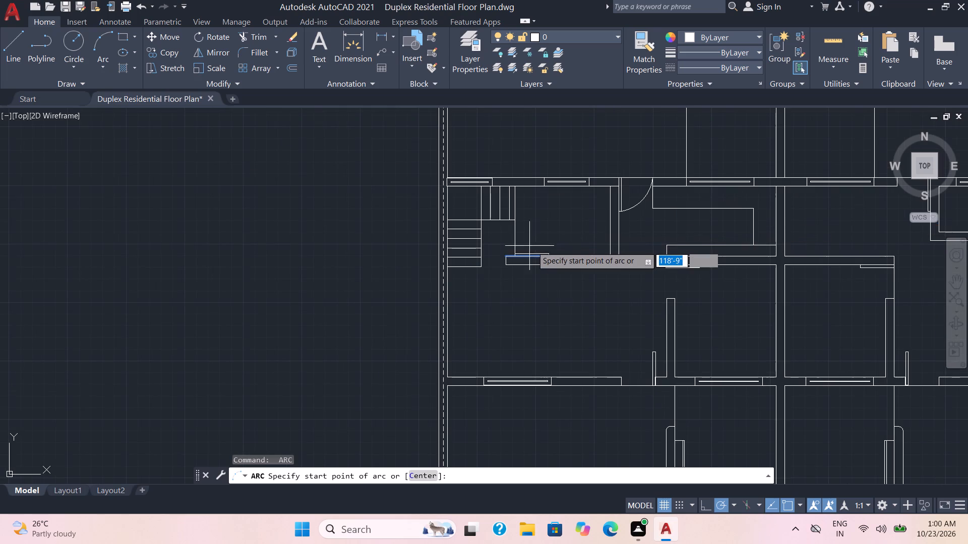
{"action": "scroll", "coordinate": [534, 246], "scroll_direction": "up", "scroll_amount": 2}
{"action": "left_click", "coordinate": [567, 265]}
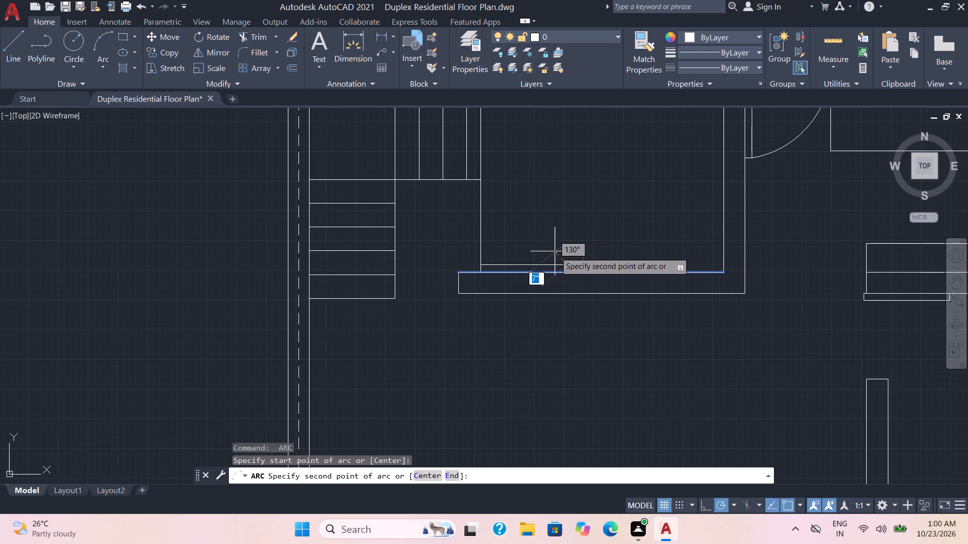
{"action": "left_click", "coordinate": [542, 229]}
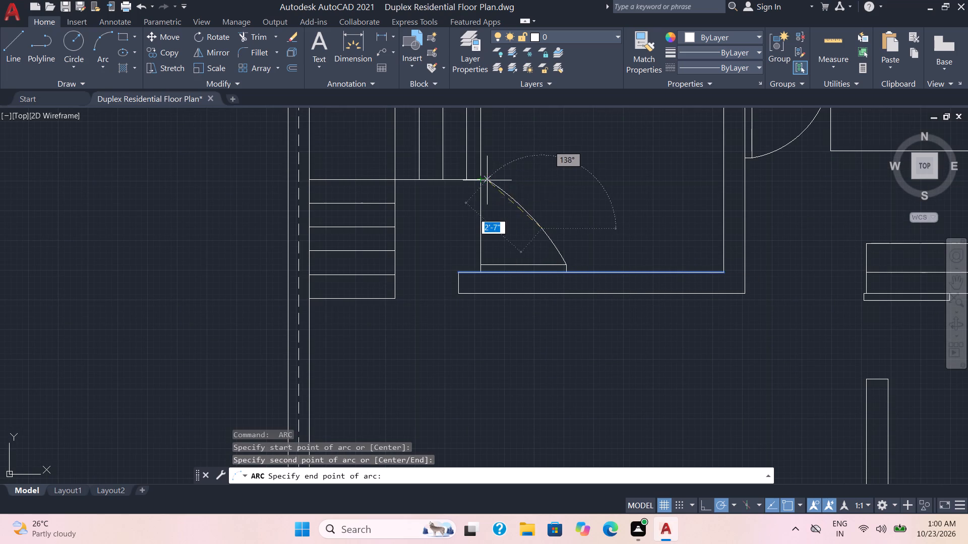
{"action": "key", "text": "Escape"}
Draw a three-point swing arc for the small room's door beside the west staircase, from the leaf's free end to the stair corner.
{"action": "key", "text": "space"}
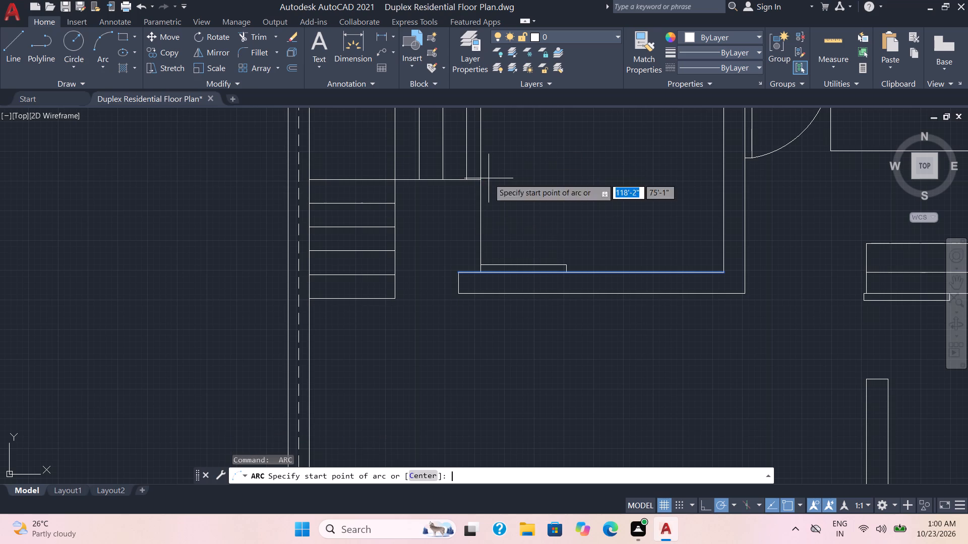
{"action": "left_click", "coordinate": [567, 262]}
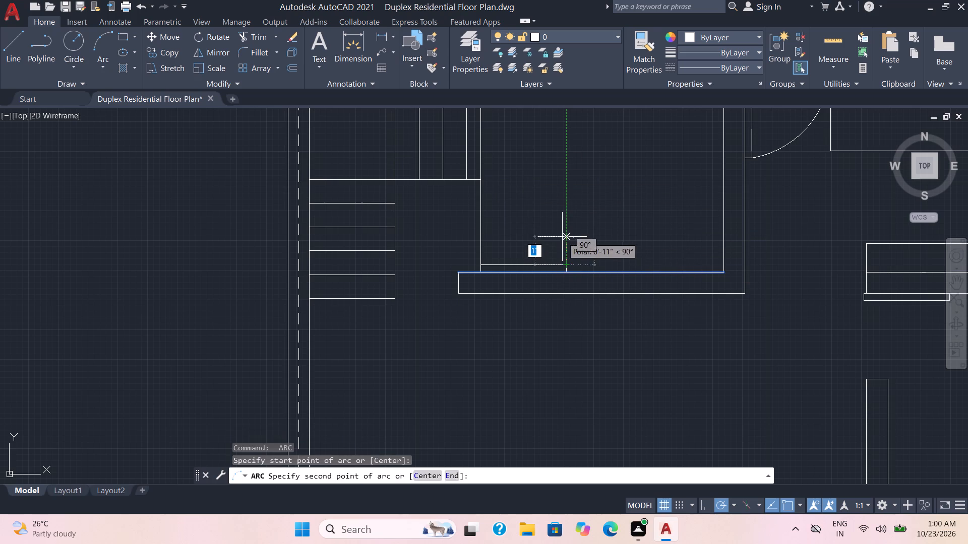
{"action": "left_click", "coordinate": [558, 215]}
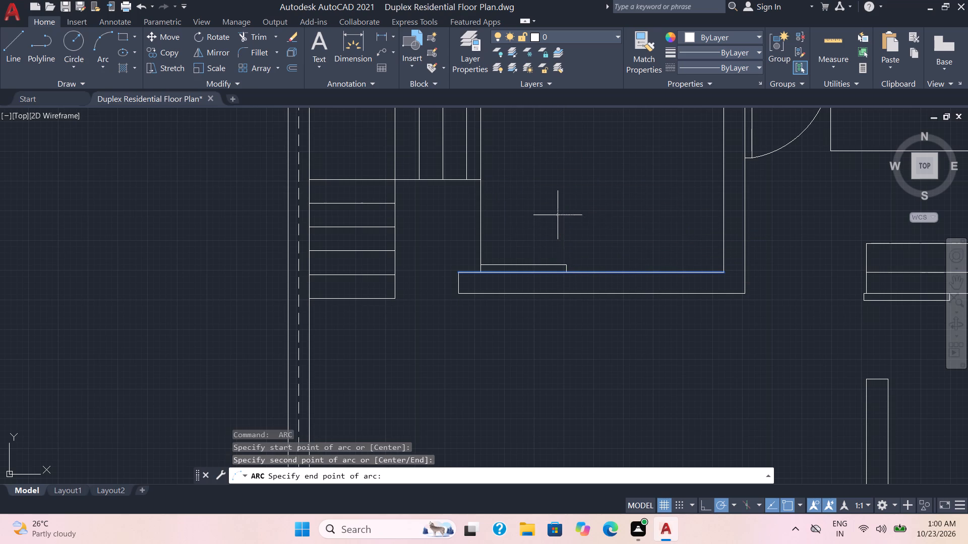
{"action": "left_click", "coordinate": [478, 180]}
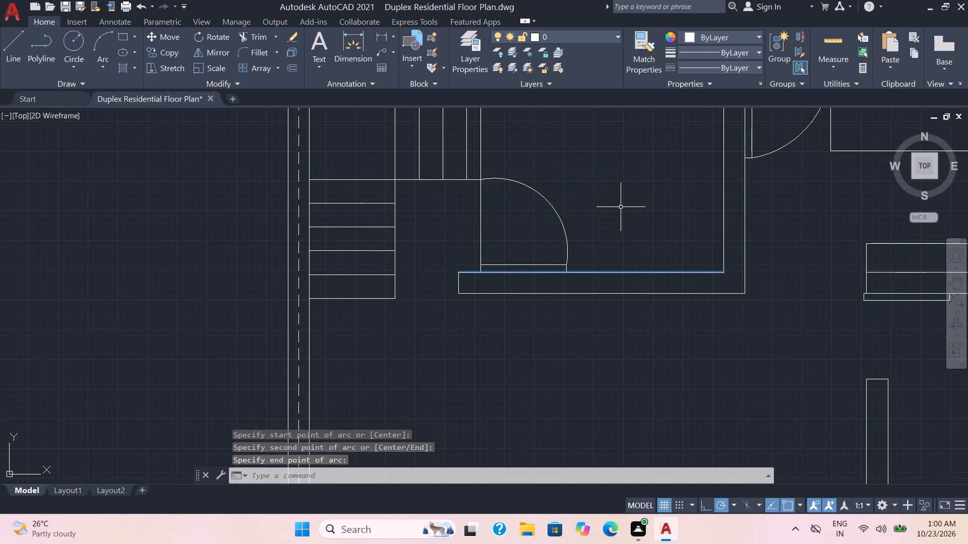
Draw a three-point swing arc for the west unit's middle room door, from the leaf's free end to the top corner of the side wall.
{"action": "key", "text": "space"}
{"action": "scroll", "coordinate": [704, 234], "scroll_direction": "down", "scroll_amount": 2}
{"action": "middle_click_drag", "start_coordinate": [773, 277], "coordinate": [519, 243]}
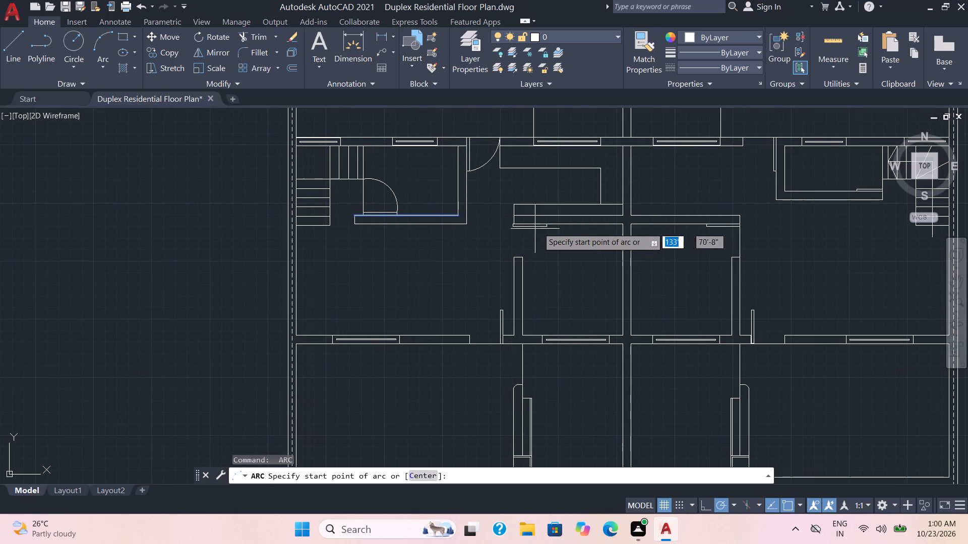
{"action": "scroll", "coordinate": [547, 227], "scroll_direction": "up", "scroll_amount": 3}
{"action": "left_click", "coordinate": [540, 226]}
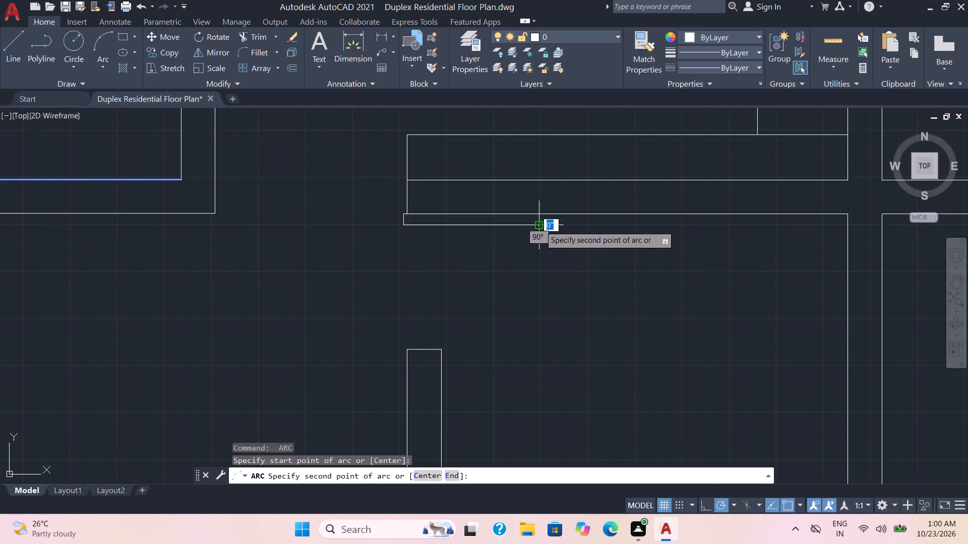
{"action": "left_click", "coordinate": [505, 287]}
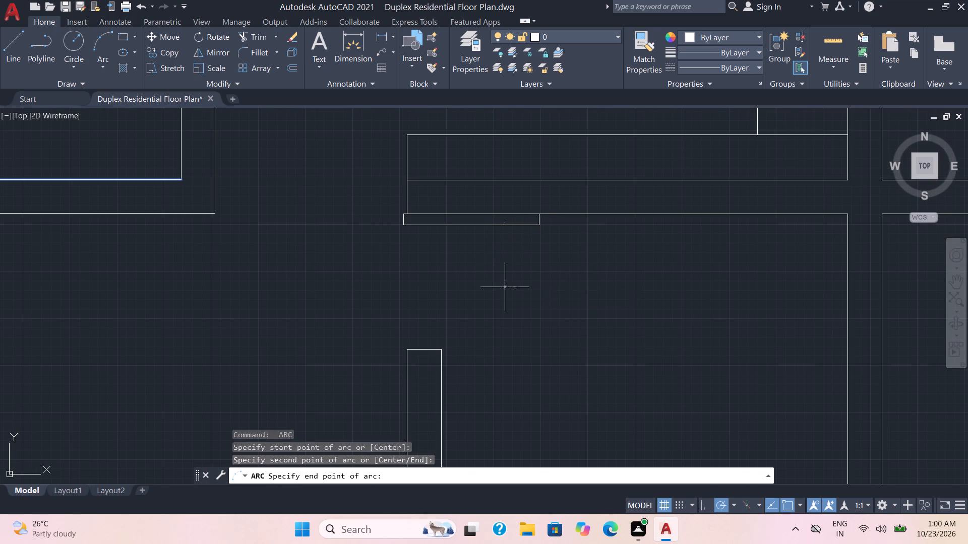
{"action": "left_click", "coordinate": [405, 348]}
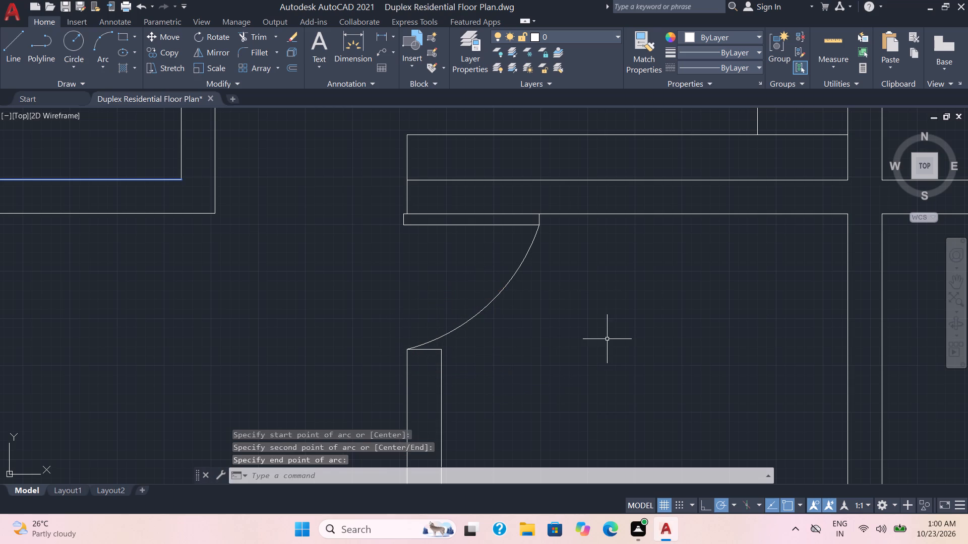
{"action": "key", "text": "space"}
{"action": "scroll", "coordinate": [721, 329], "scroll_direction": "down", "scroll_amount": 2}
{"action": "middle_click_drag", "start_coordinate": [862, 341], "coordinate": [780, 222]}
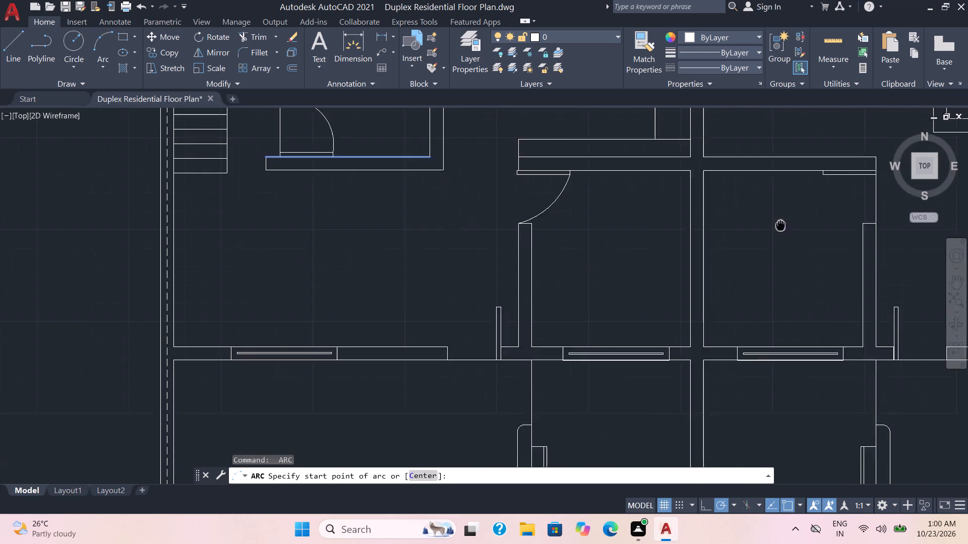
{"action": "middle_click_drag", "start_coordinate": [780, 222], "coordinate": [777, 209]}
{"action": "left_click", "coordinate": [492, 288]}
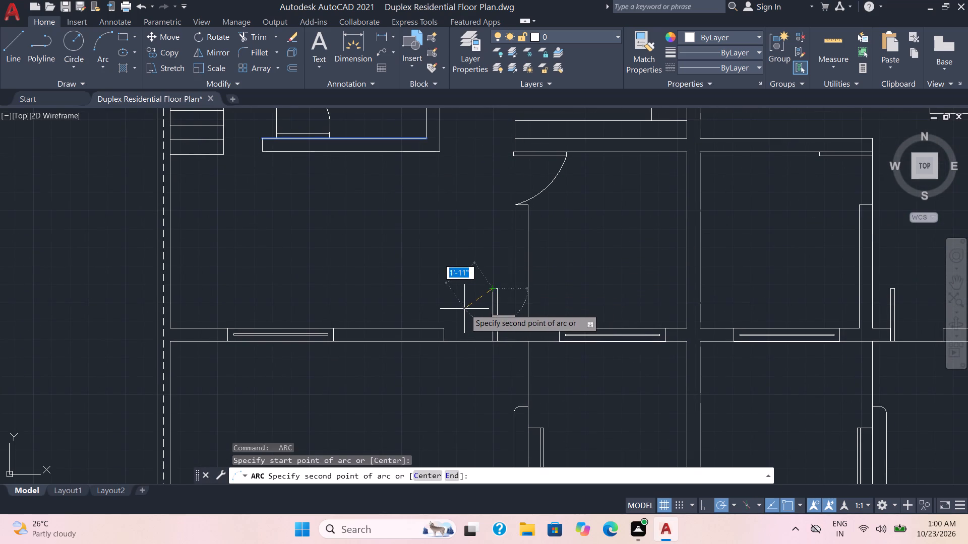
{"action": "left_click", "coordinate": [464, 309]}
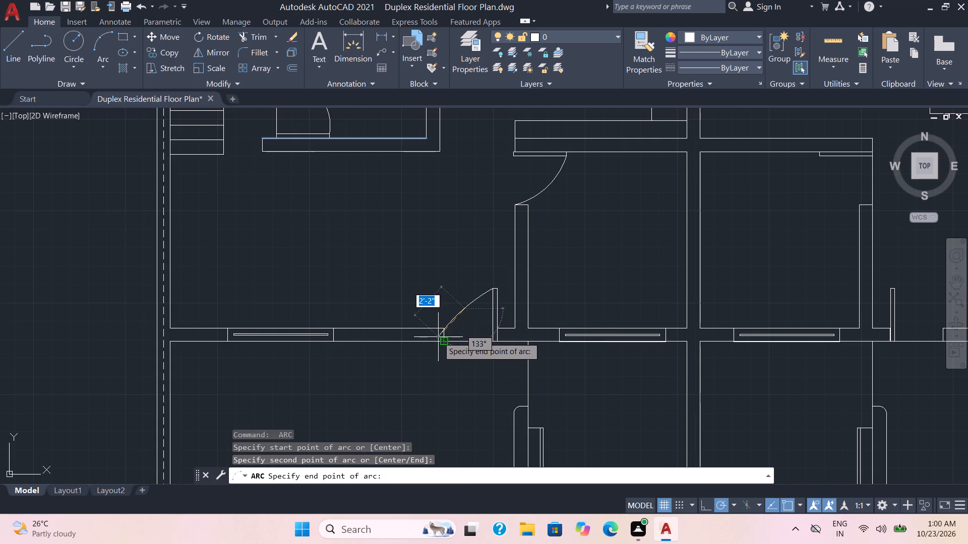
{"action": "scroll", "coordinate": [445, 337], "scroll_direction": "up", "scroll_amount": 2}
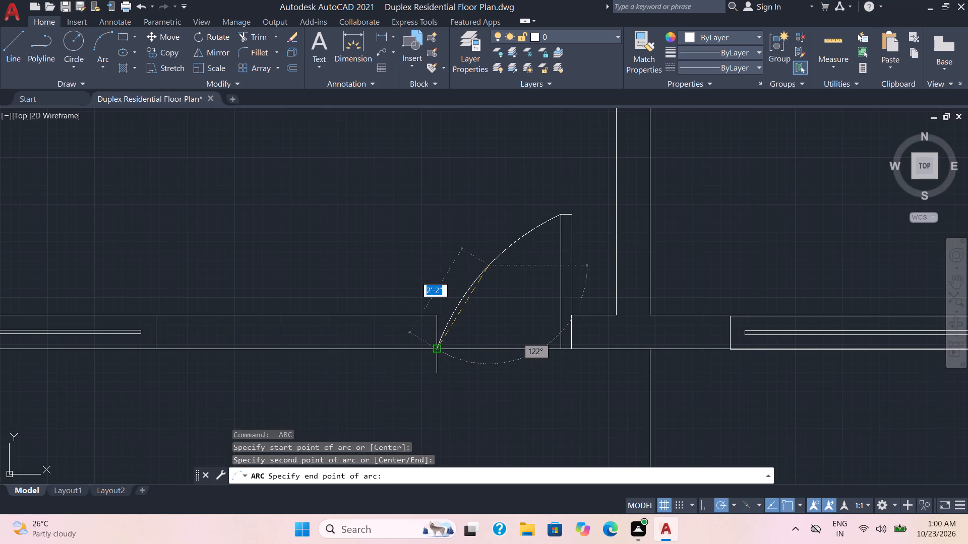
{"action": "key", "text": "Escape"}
Draw a three-point swing arc for the west unit's door in the front cross wall, from the leaf's free end to the opposite jamb.
{"action": "key", "text": "space"}
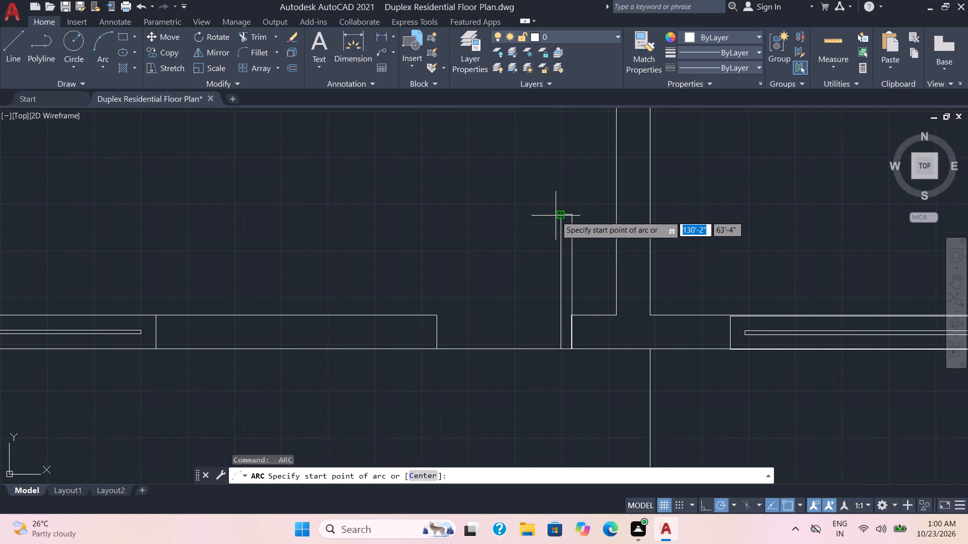
{"action": "left_click", "coordinate": [559, 216]}
{"action": "left_click", "coordinate": [473, 235]}
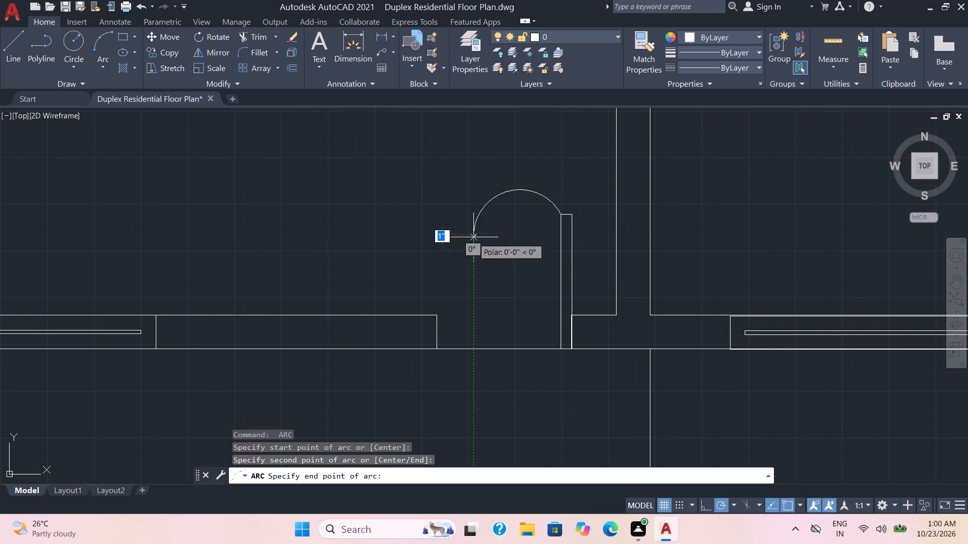
{"action": "left_click", "coordinate": [439, 345]}
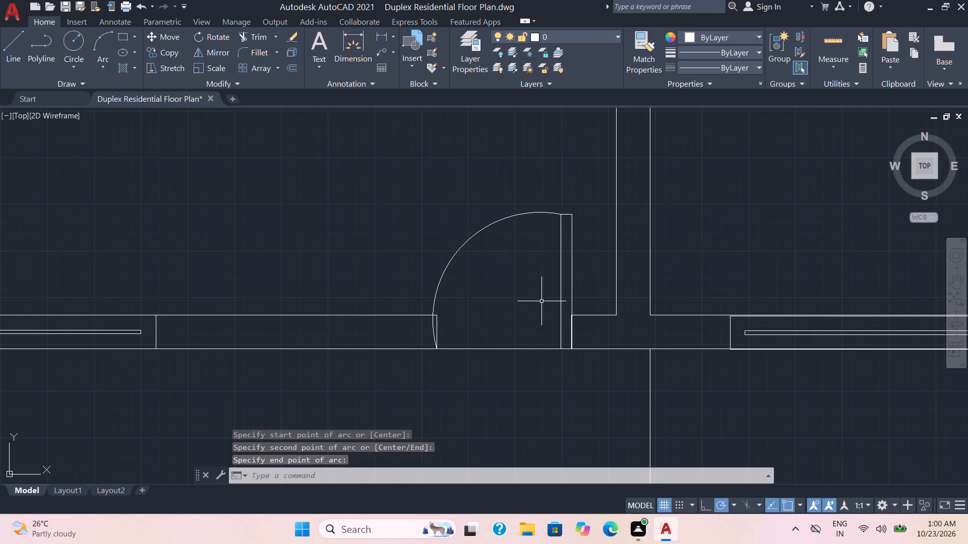
Draw a three-point swing arc for the east unit's middle room door, from the leaf's free end to the top corner of the side wall.
{"action": "key", "text": "space"}
{"action": "scroll", "coordinate": [836, 332], "scroll_direction": "down", "scroll_amount": 2}
{"action": "middle_click_drag", "start_coordinate": [808, 360], "coordinate": [767, 344]}
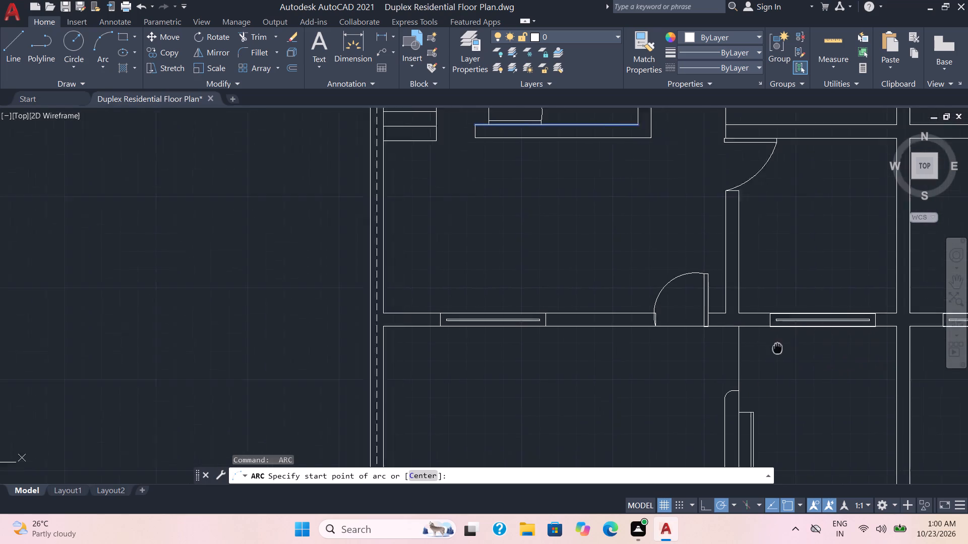
{"action": "middle_click_drag", "start_coordinate": [767, 344], "coordinate": [445, 370]}
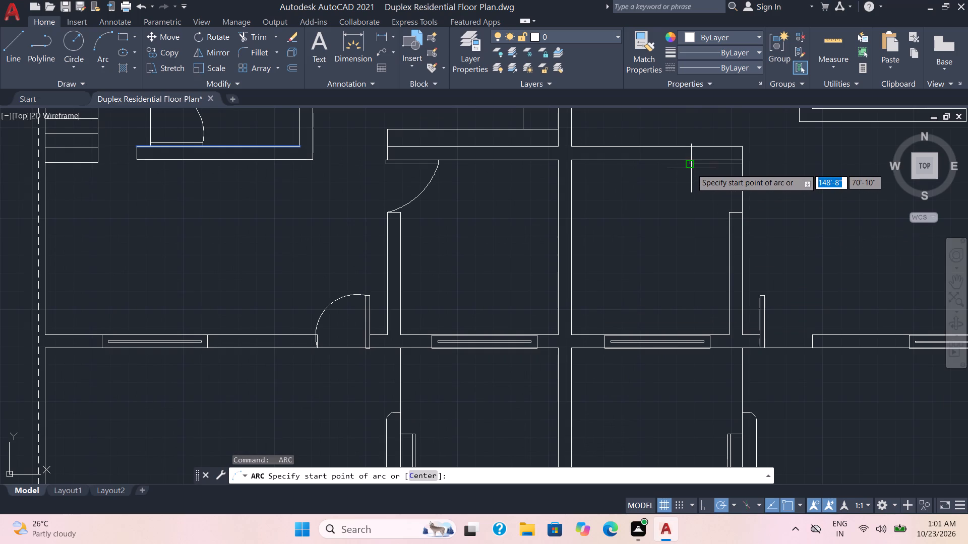
{"action": "left_click", "coordinate": [691, 166]}
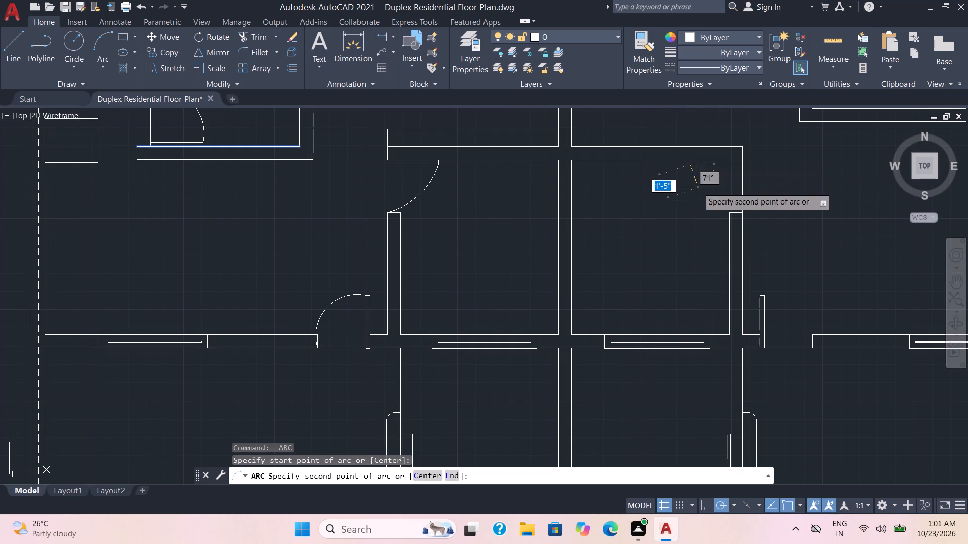
{"action": "left_click", "coordinate": [698, 187]}
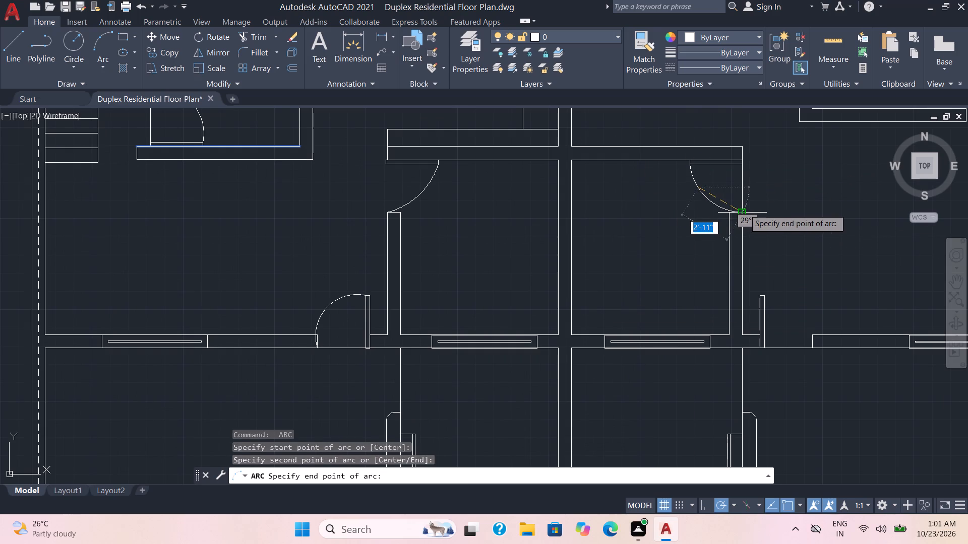
{"action": "left_click", "coordinate": [744, 209]}
Draw a three-point swing arc for the east unit's door in the front cross wall, from the leaf's free end to the opposite jamb.
{"action": "key", "text": "space"}
{"action": "left_click", "coordinate": [764, 297]}
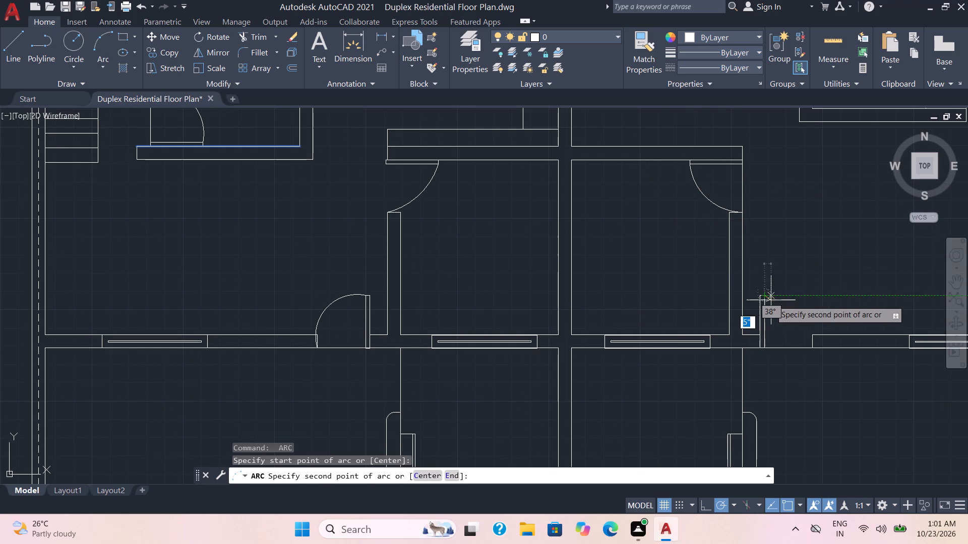
{"action": "left_click", "coordinate": [792, 305]}
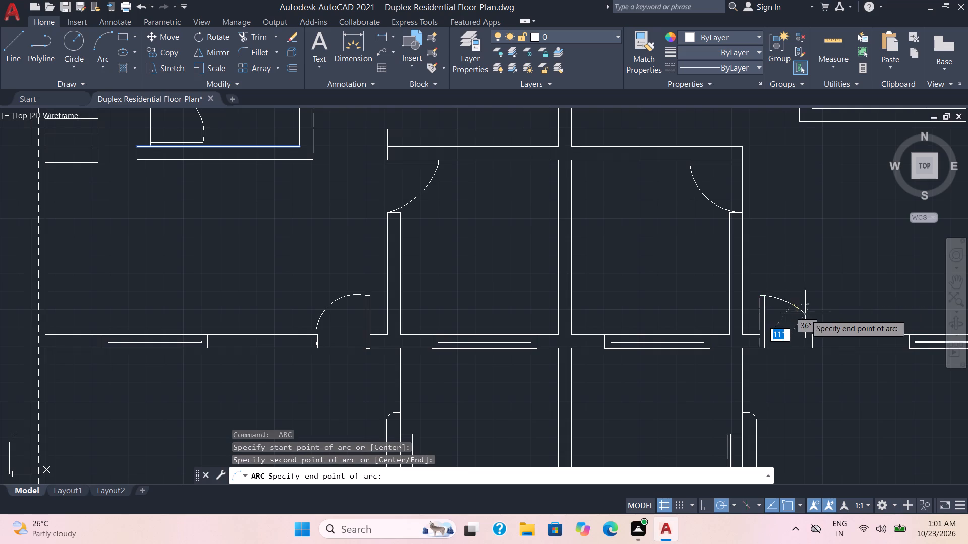
{"action": "left_click", "coordinate": [811, 347]}
Draw a three-point swing arc for the east unit's rear door, from the leaf's free end to the opposite jamb.
{"action": "key", "text": "space"}
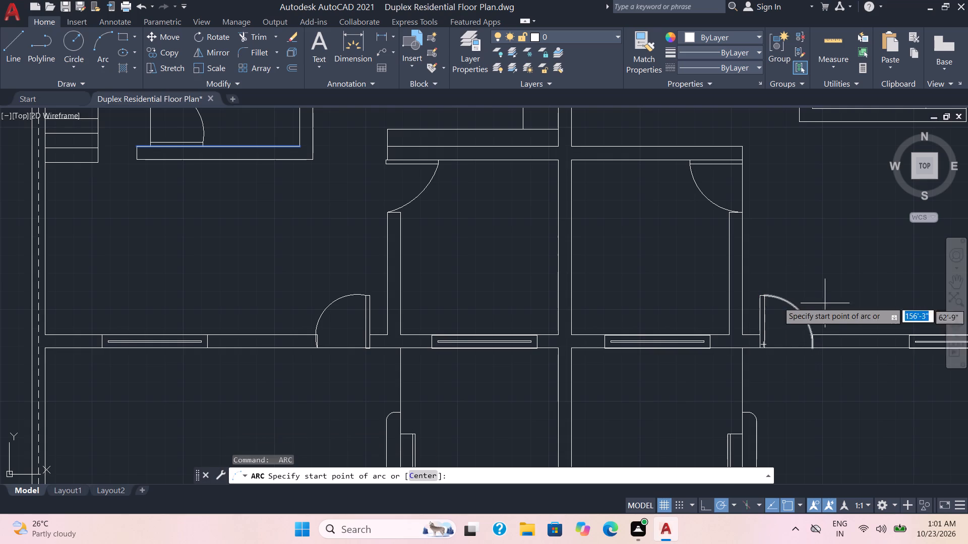
{"action": "scroll", "coordinate": [841, 270], "scroll_direction": "down", "scroll_amount": 2}
{"action": "middle_click_drag", "start_coordinate": [833, 260], "coordinate": [570, 270]}
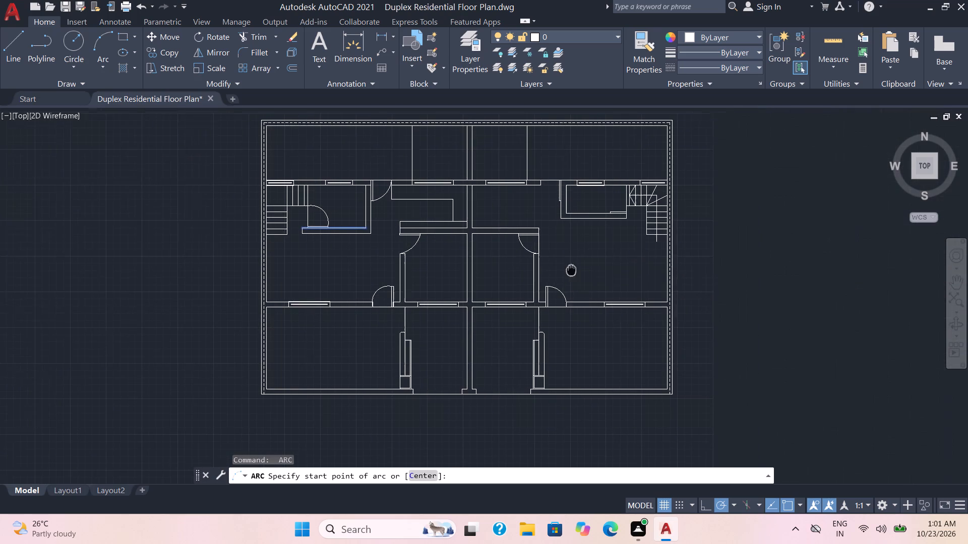
{"action": "middle_click_drag", "start_coordinate": [570, 270], "coordinate": [569, 270]}
{"action": "scroll", "coordinate": [570, 215], "scroll_direction": "up", "scroll_amount": 2}
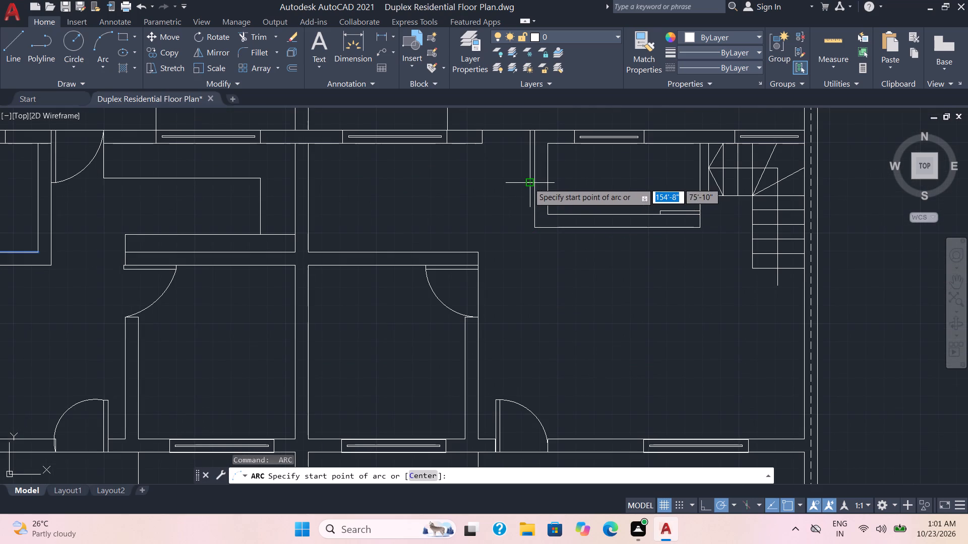
{"action": "left_click", "coordinate": [528, 182]}
{"action": "left_click", "coordinate": [510, 172]}
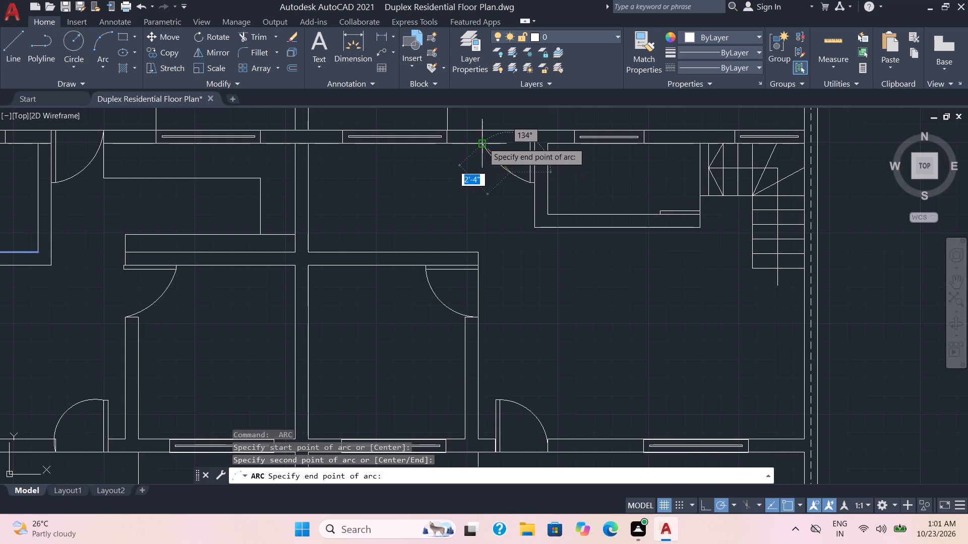
{"action": "left_click", "coordinate": [483, 132]}
Draw a three-point swing arc for the small room's door beside the east staircase, from the leaf's free end to the stair corner.
{"action": "key", "text": "space"}
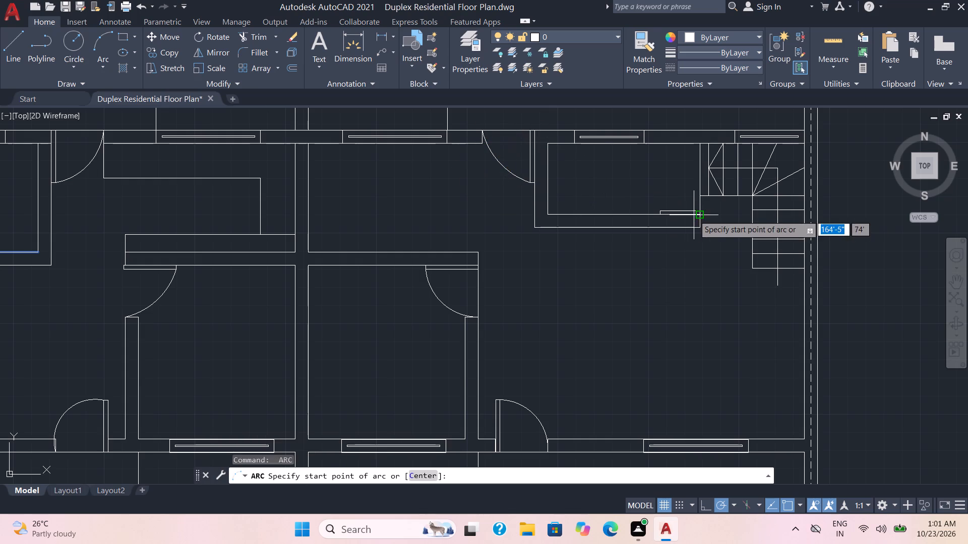
{"action": "left_click", "coordinate": [662, 211]}
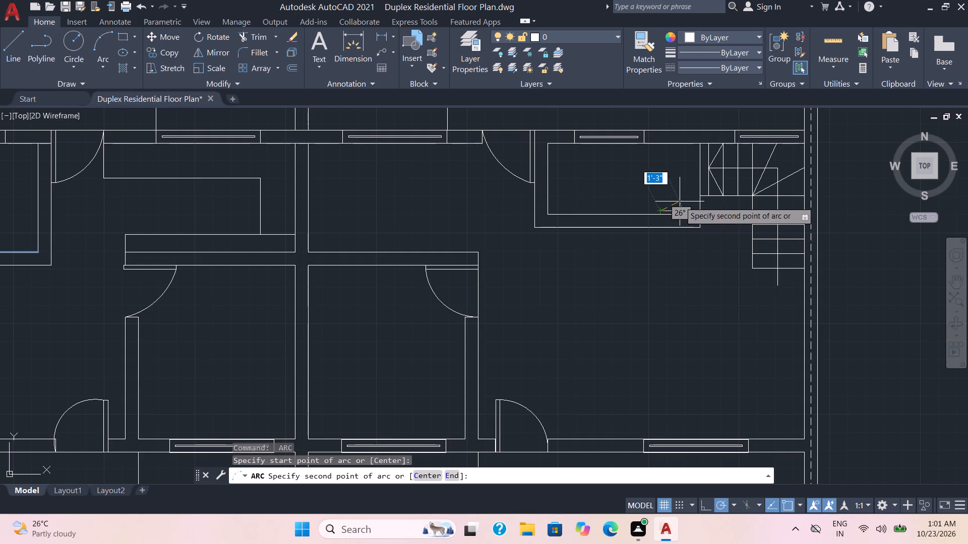
{"action": "left_click", "coordinate": [680, 201]}
{"action": "left_click", "coordinate": [704, 194]}
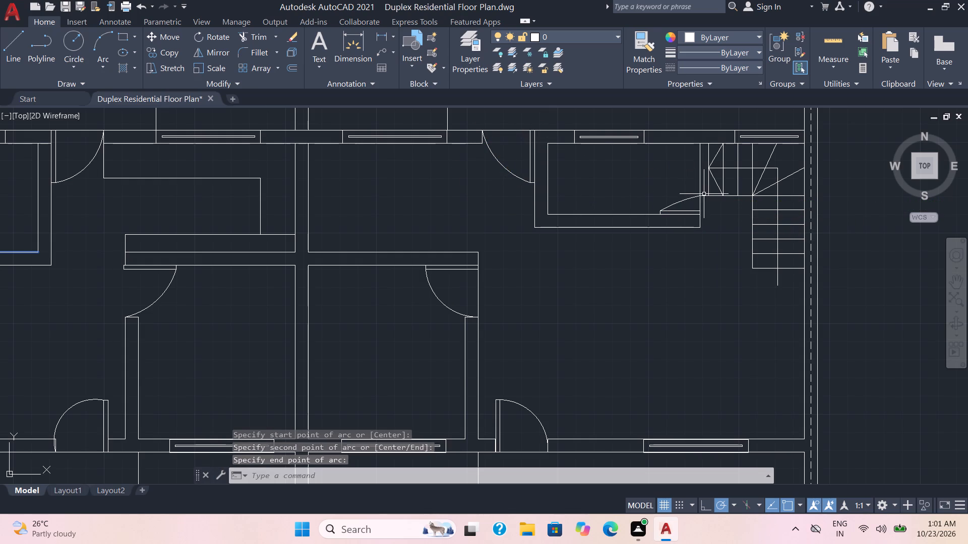
Save the drawing.
{"action": "scroll", "coordinate": [718, 257], "scroll_direction": "down", "scroll_amount": 1}
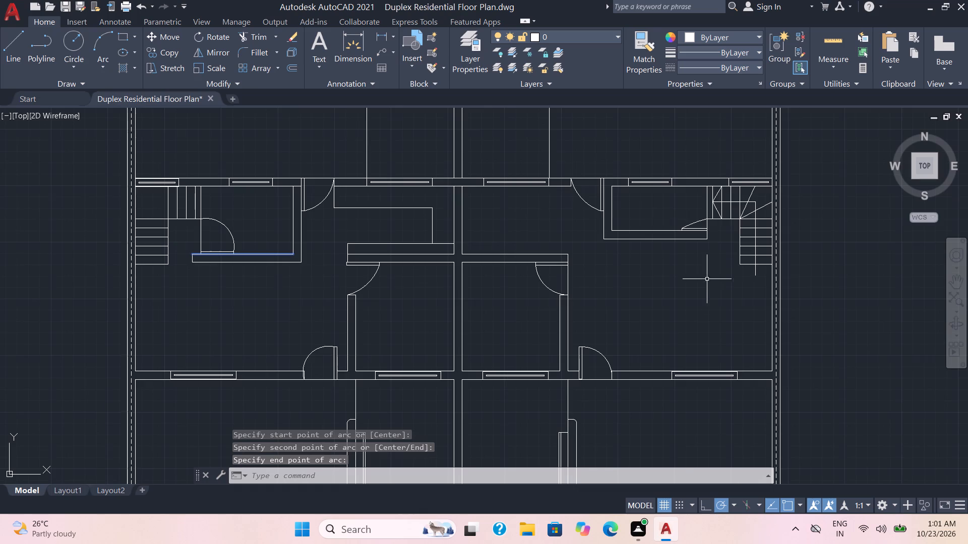
{"action": "scroll", "coordinate": [701, 295], "scroll_direction": "down", "scroll_amount": 1}
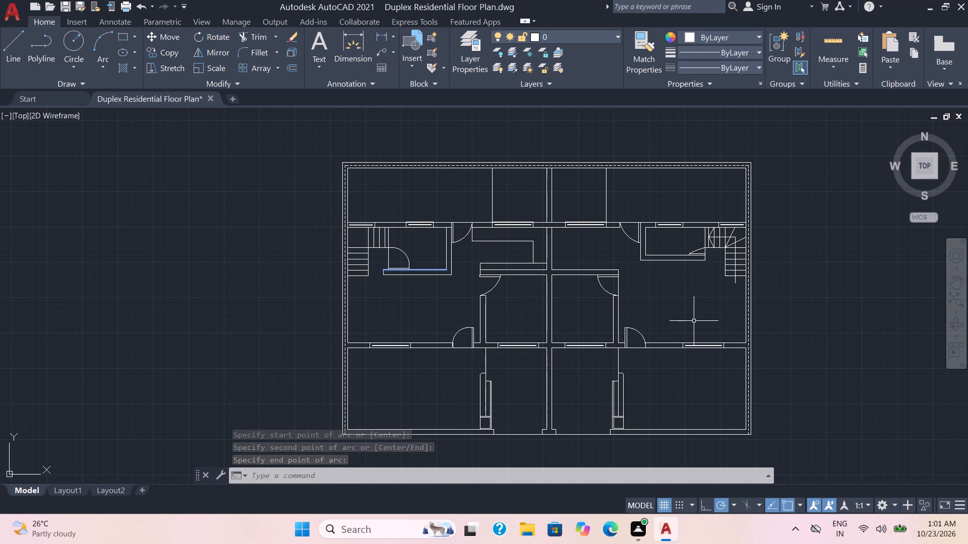
{"action": "key", "text": "ctrl+s"}
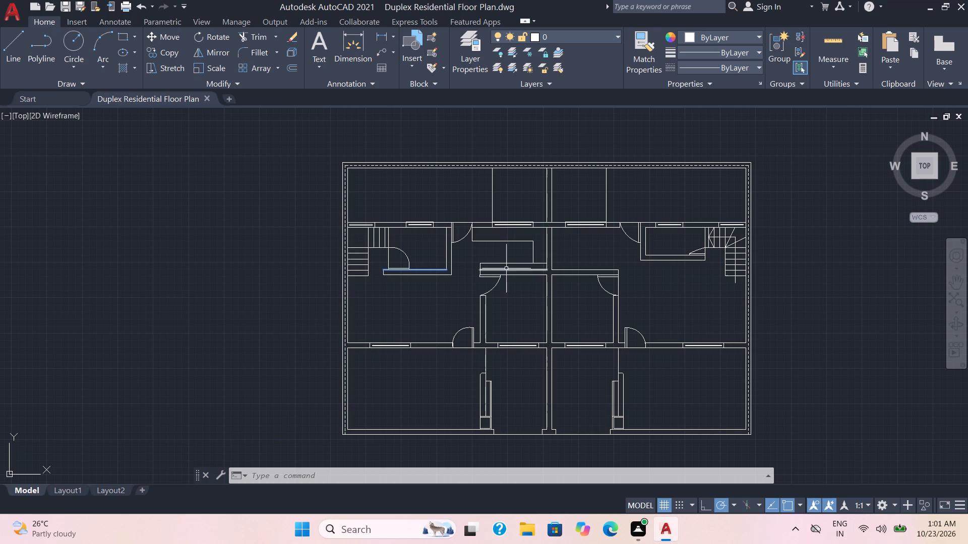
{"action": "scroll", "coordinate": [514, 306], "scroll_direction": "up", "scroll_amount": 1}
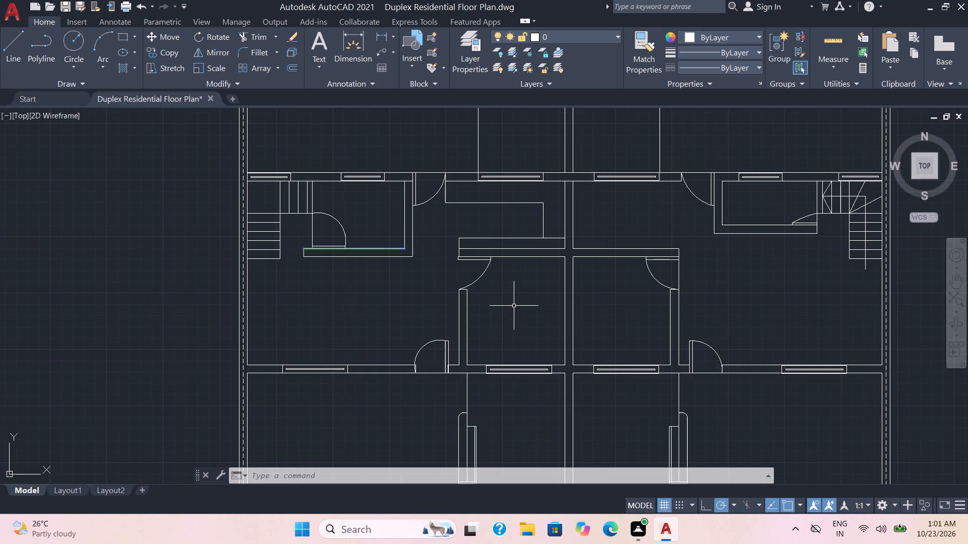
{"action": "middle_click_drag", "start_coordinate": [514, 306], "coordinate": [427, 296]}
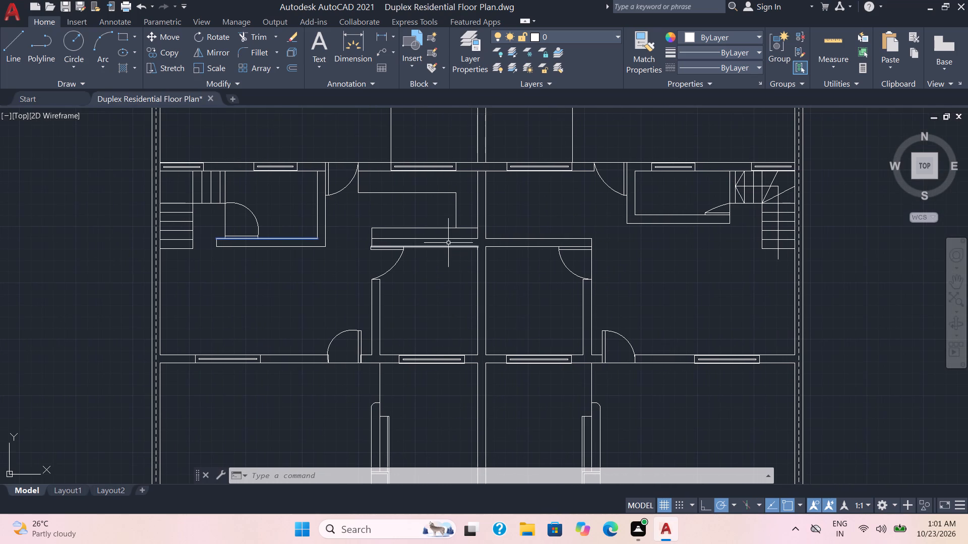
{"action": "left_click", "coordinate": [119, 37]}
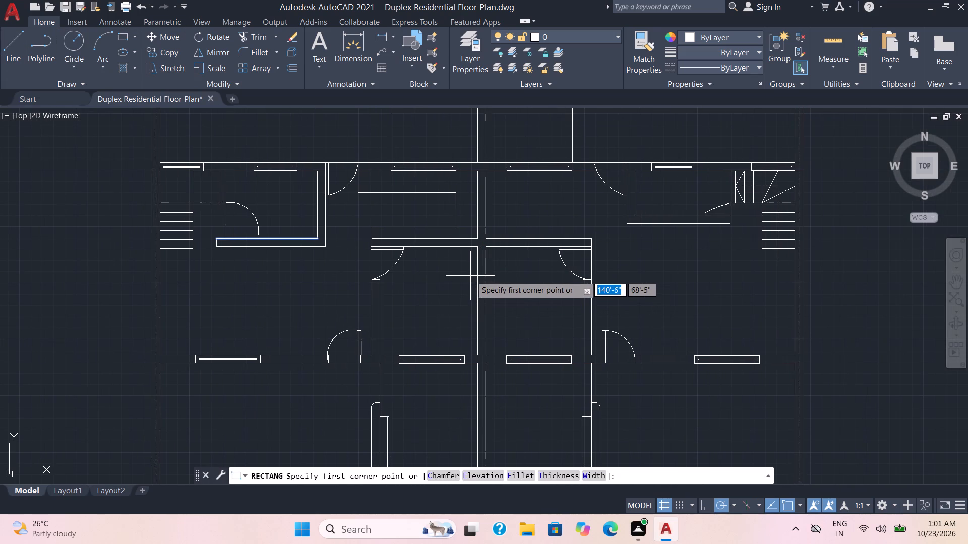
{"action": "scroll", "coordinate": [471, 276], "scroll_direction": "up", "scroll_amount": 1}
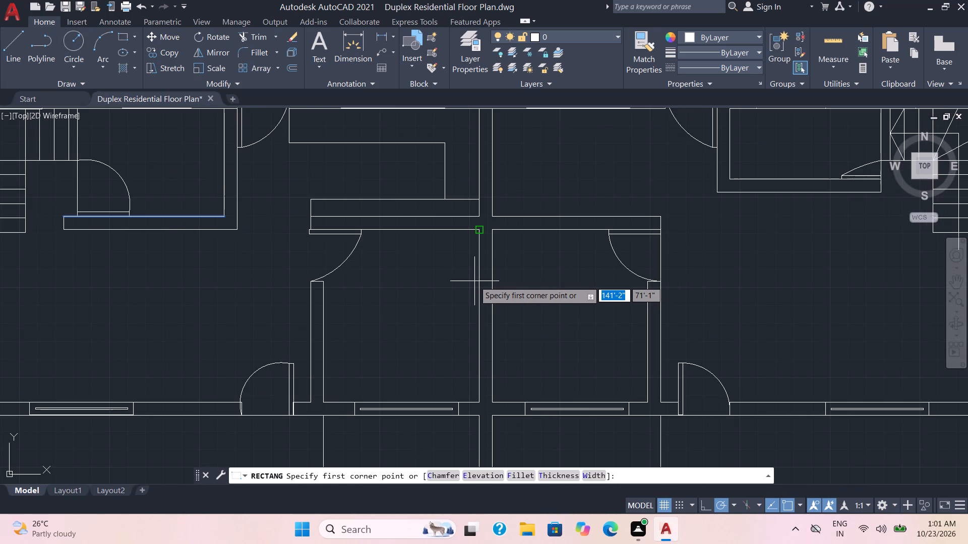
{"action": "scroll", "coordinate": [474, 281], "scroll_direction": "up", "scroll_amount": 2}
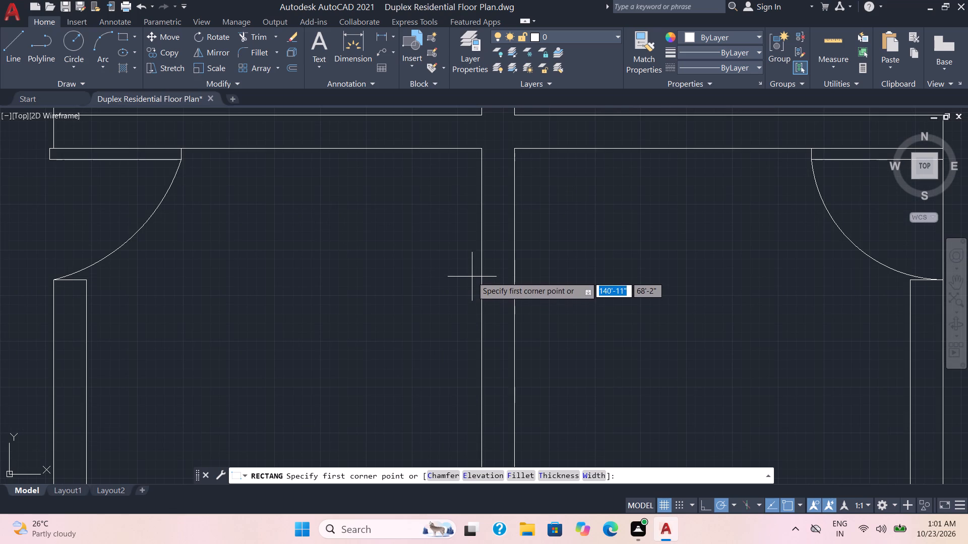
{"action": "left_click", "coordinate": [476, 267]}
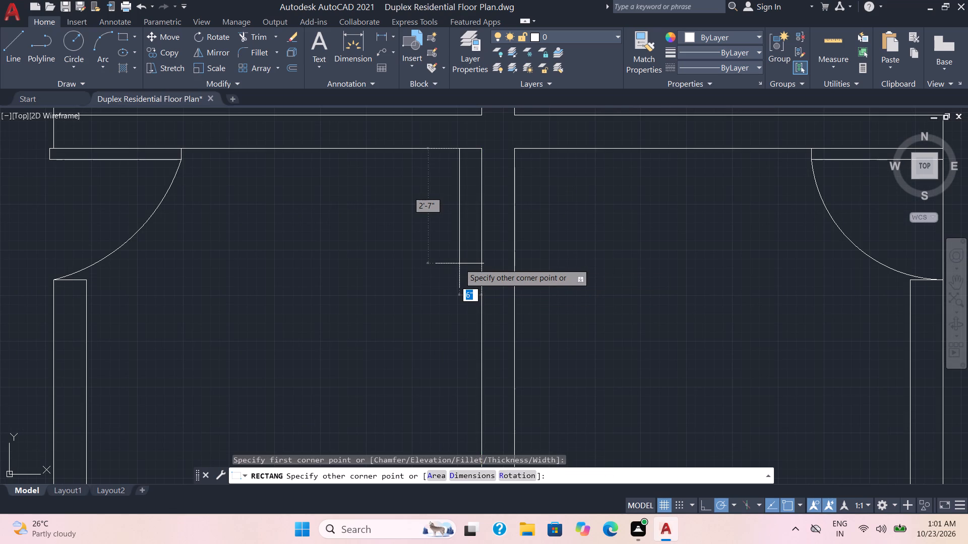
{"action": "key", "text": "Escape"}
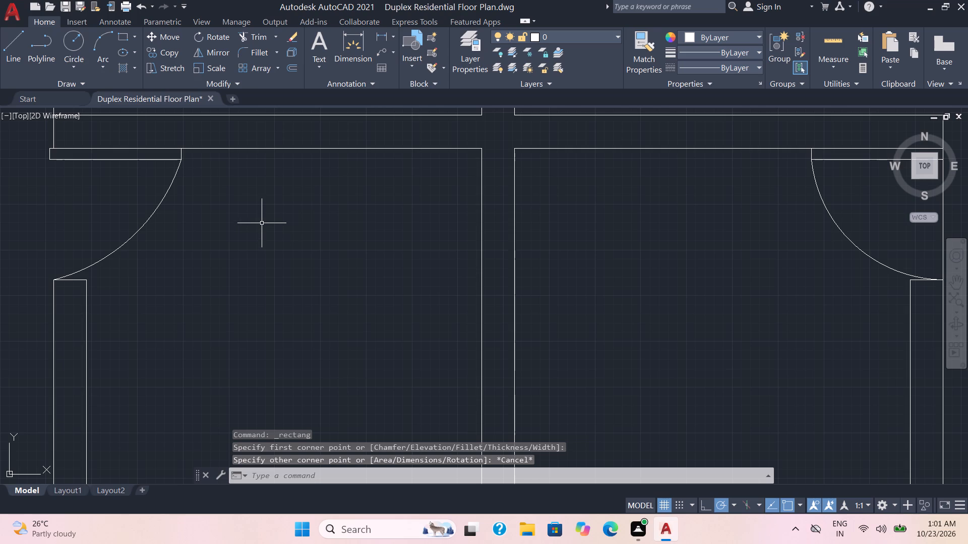
Draw a wardrobe rectangle about 4' by 1'-10" in the west unit's room, in the corner between the cross wall and the party wall.
{"action": "key", "text": "r"}
{"action": "key", "text": "e"}
{"action": "key", "text": "c"}
{"action": "key", "text": "Return"}
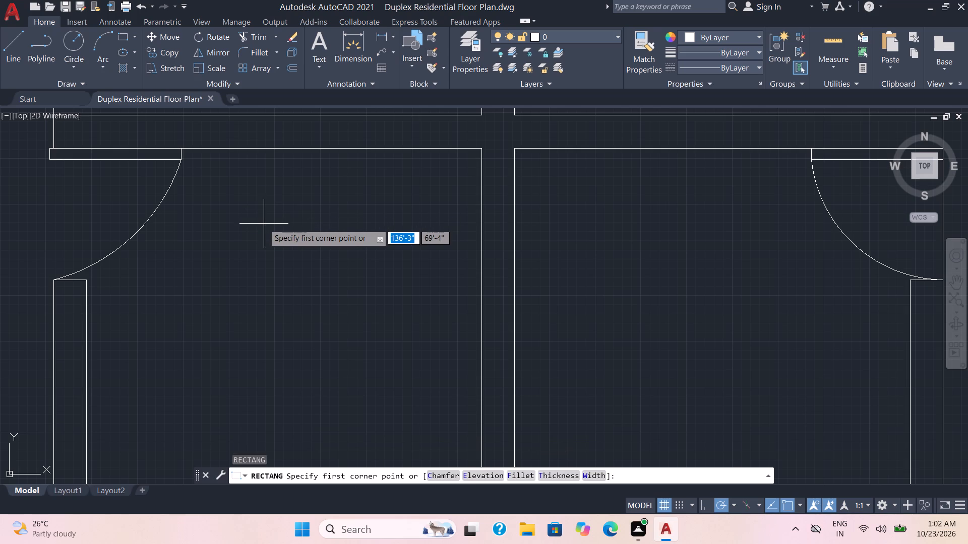
{"action": "left_click", "coordinate": [297, 238]}
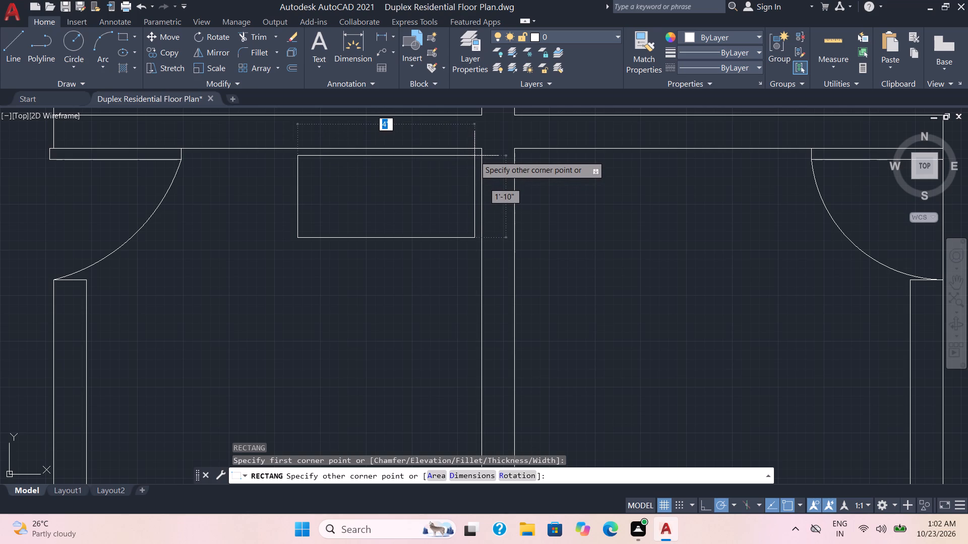
{"action": "left_click", "coordinate": [474, 156]}
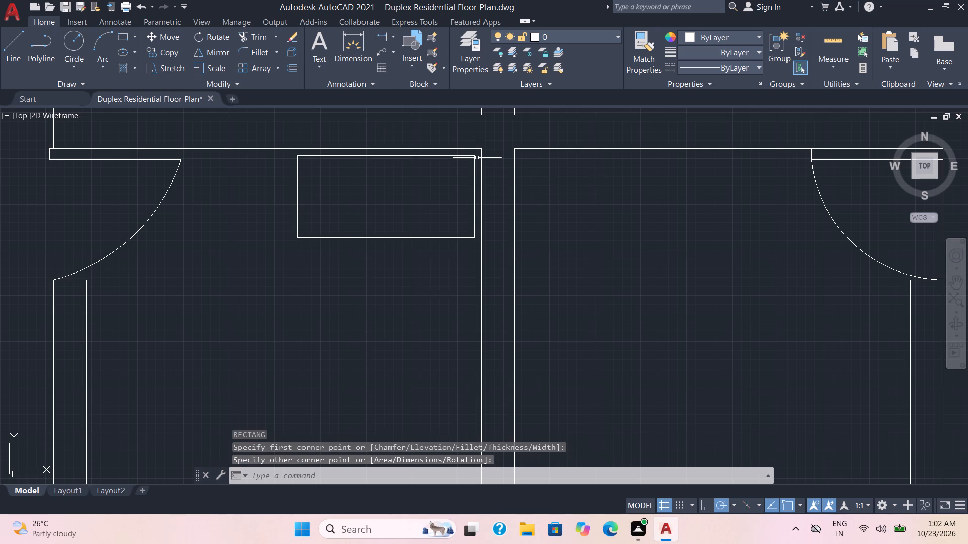
Draw a horizontal hanging-rail line about 3'-6" long through the middle of the wardrobe rectangle.
{"action": "left_click", "coordinate": [13, 38]}
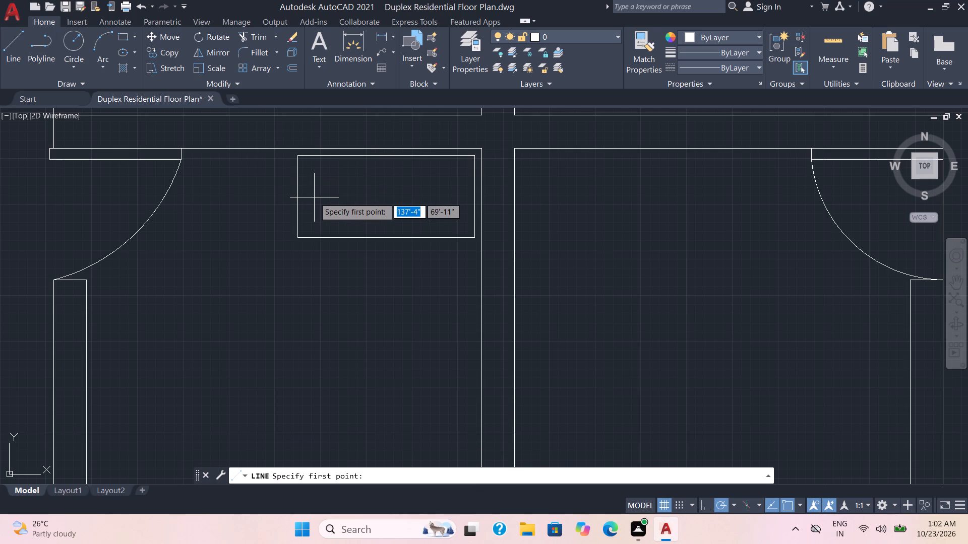
{"action": "left_click", "coordinate": [309, 194]}
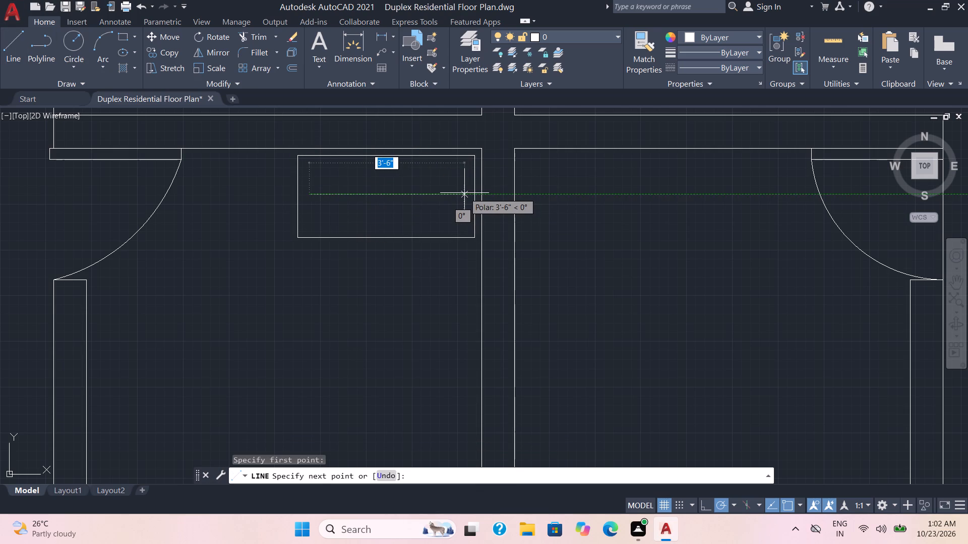
{"action": "left_click", "coordinate": [464, 193]}
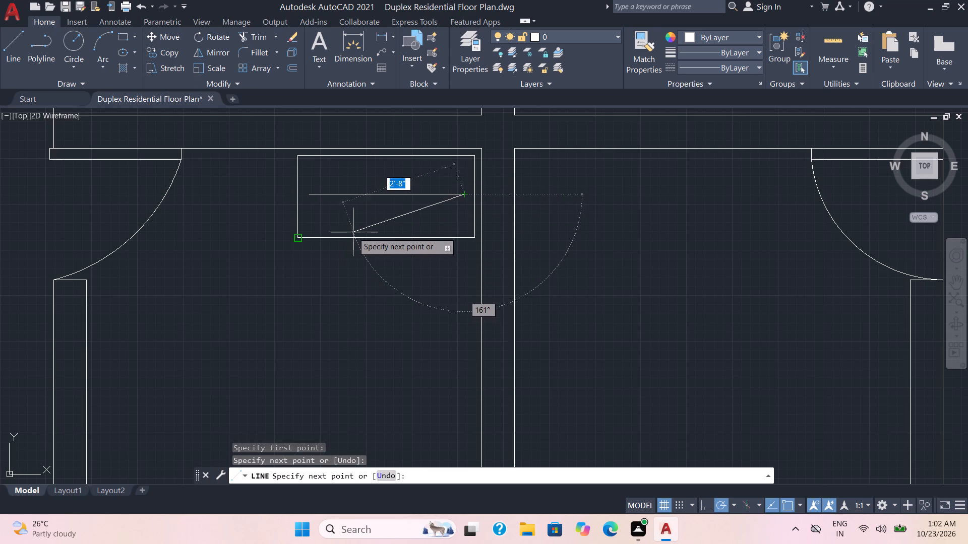
{"action": "key", "text": "Escape"}
Draw two hanger strokes across the west end of the wardrobe rail, leaning in opposite directions, the first about 10" long.
{"action": "key", "text": "space"}
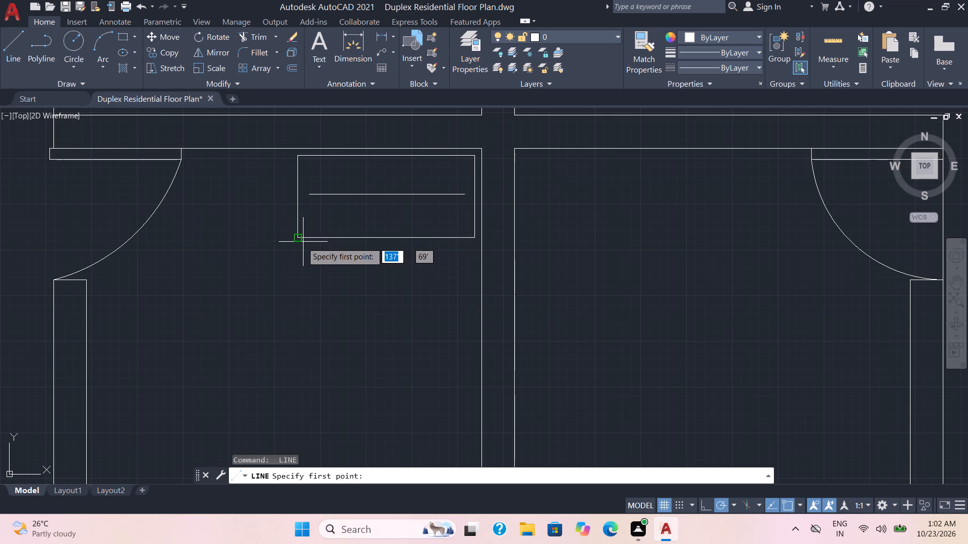
{"action": "scroll", "coordinate": [298, 243], "scroll_direction": "up", "scroll_amount": 3}
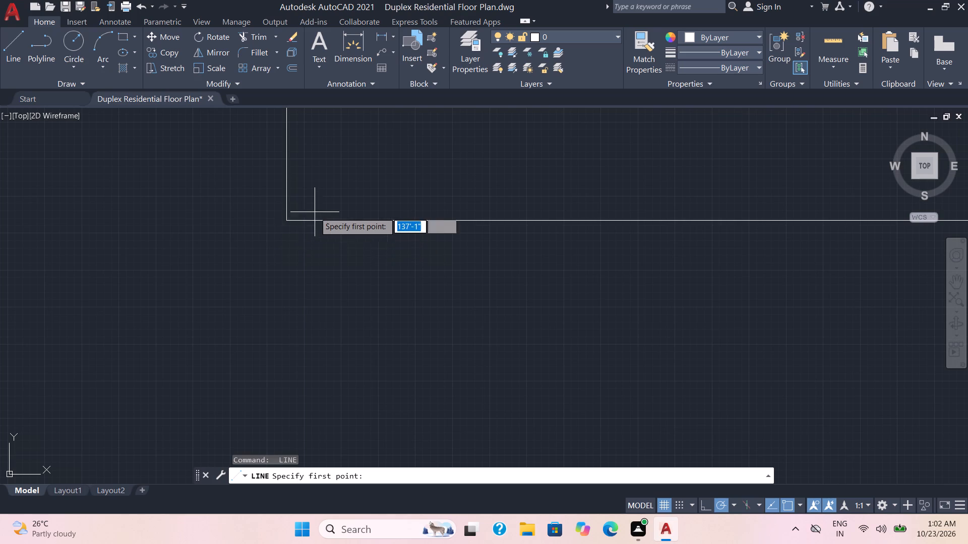
{"action": "scroll", "coordinate": [376, 173], "scroll_direction": "down", "scroll_amount": 2}
{"action": "scroll", "coordinate": [427, 161], "scroll_direction": "down", "scroll_amount": 1}
{"action": "middle_click_drag", "start_coordinate": [427, 161], "coordinate": [428, 161]}
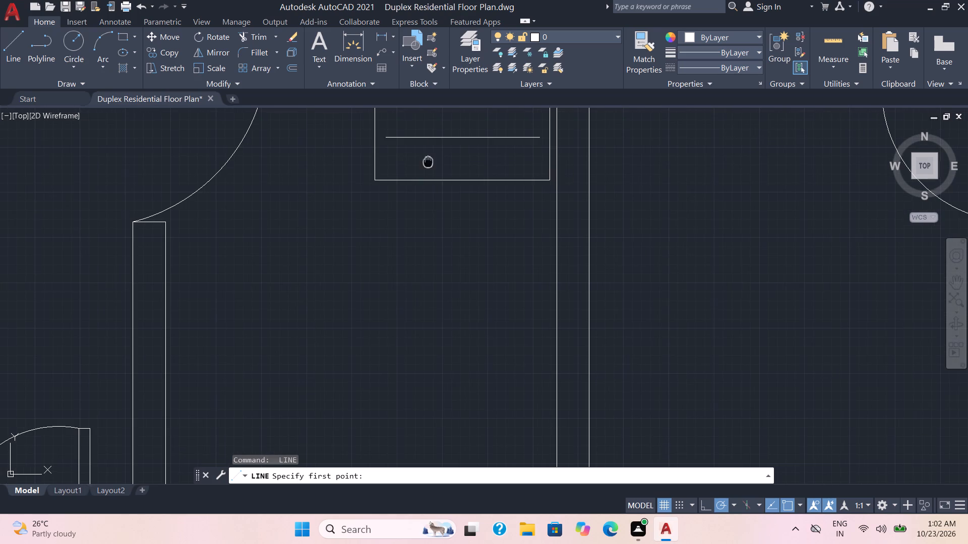
{"action": "middle_click_drag", "start_coordinate": [428, 161], "coordinate": [350, 246]}
{"action": "left_click", "coordinate": [315, 240]}
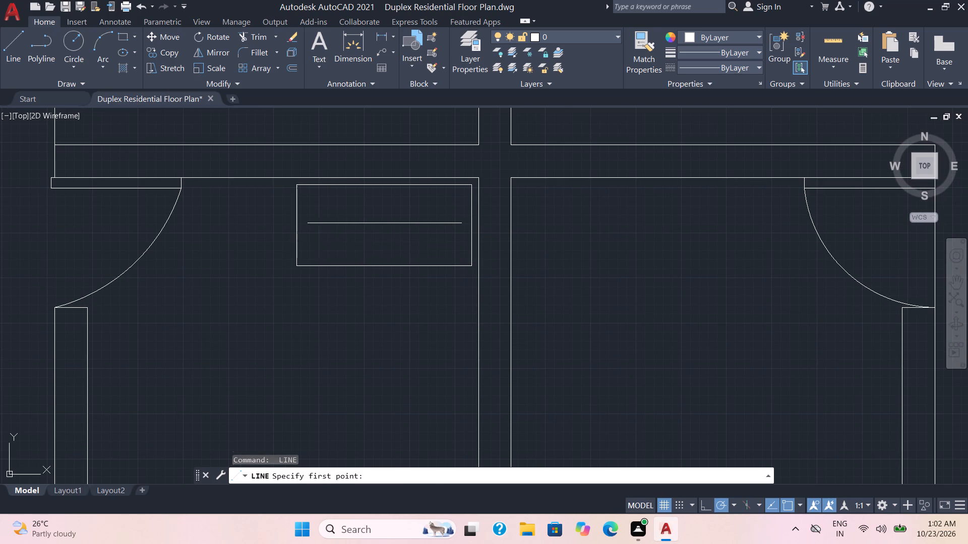
{"action": "left_click", "coordinate": [323, 206]}
{"action": "key", "text": "space"}
{"action": "key", "text": "space"}
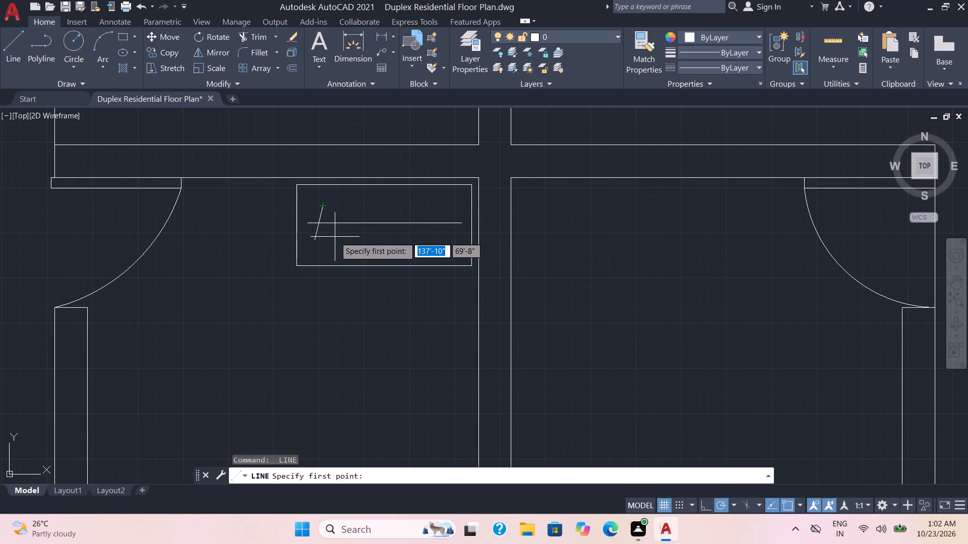
{"action": "left_click", "coordinate": [337, 208]}
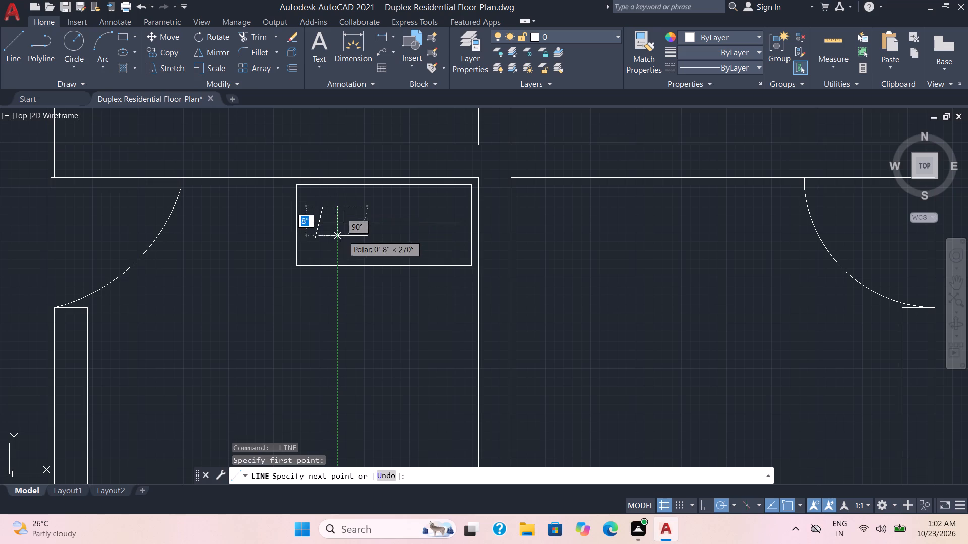
{"action": "left_click", "coordinate": [349, 242]}
{"action": "key", "text": "space"}
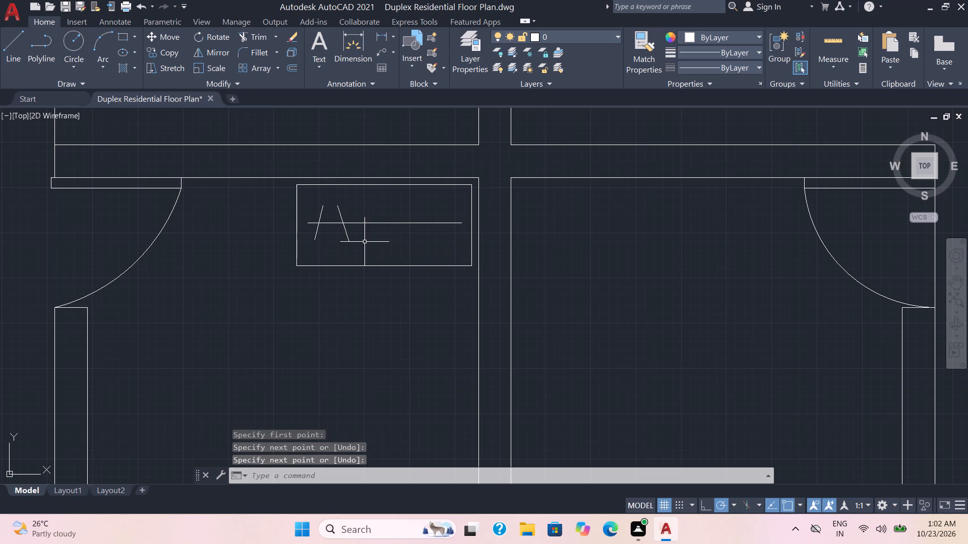
Draw two more oppositely slanted hanger strokes, each about 10" long, across the middle of the wardrobe rail.
{"action": "key", "text": "space"}
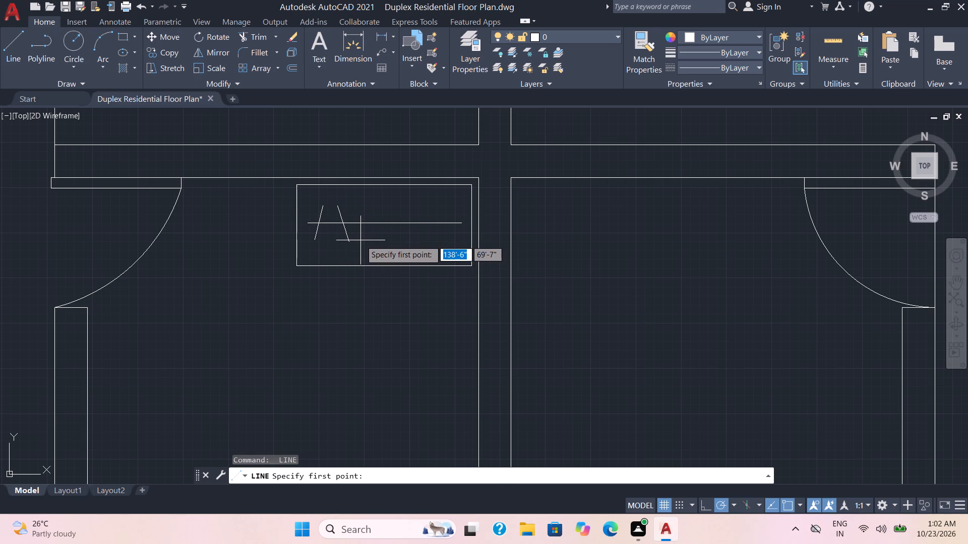
{"action": "left_click", "coordinate": [362, 242]}
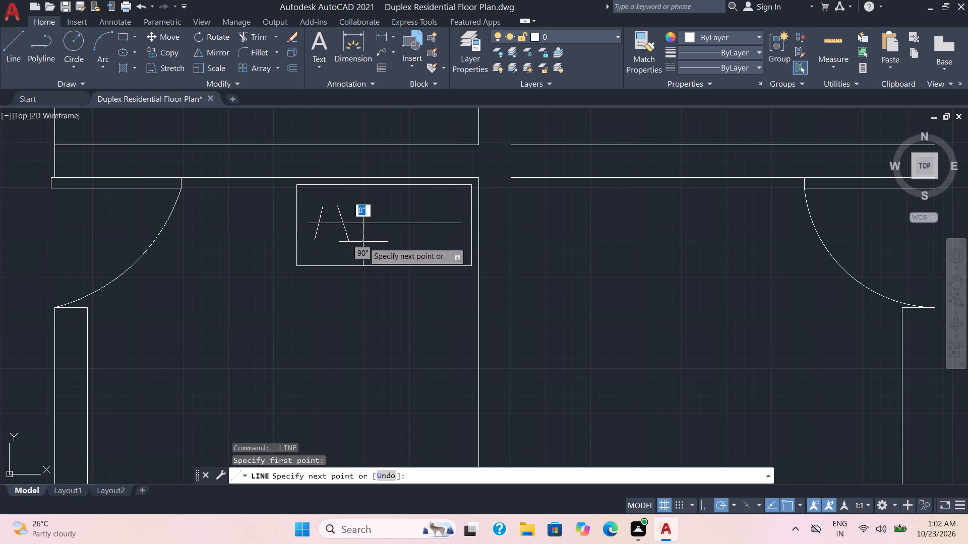
{"action": "left_click", "coordinate": [372, 207]}
{"action": "key", "text": "space"}
{"action": "key", "text": "space"}
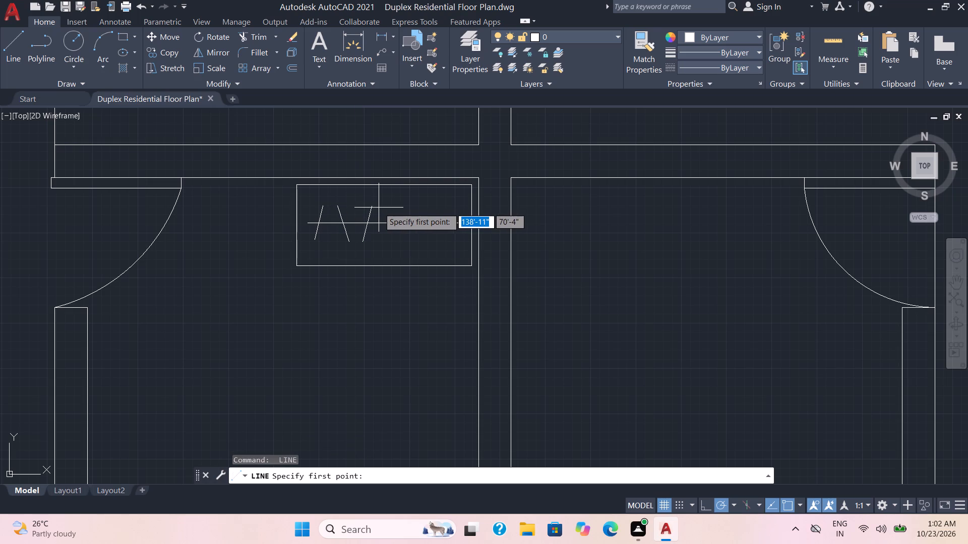
{"action": "left_click", "coordinate": [379, 208]}
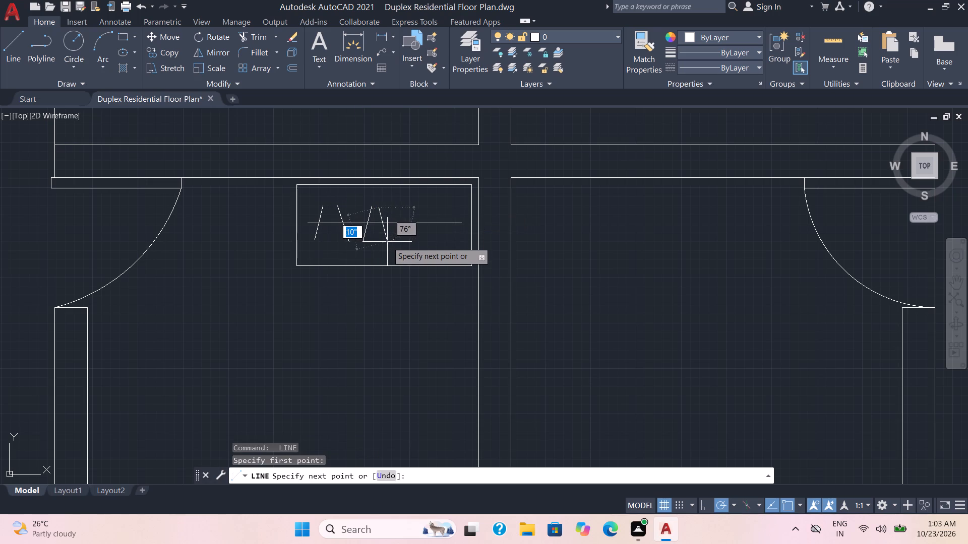
{"action": "left_click", "coordinate": [387, 243]}
{"action": "key", "text": "space"}
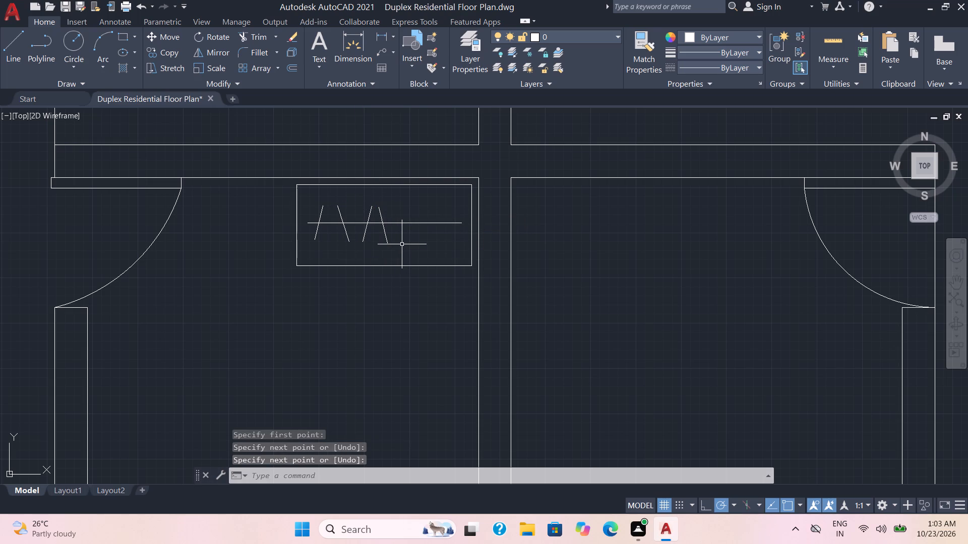
Draw a vertical hanger stroke and a slanted one beside it, across the rail east of the first four strokes.
{"action": "left_click", "coordinate": [402, 244]}
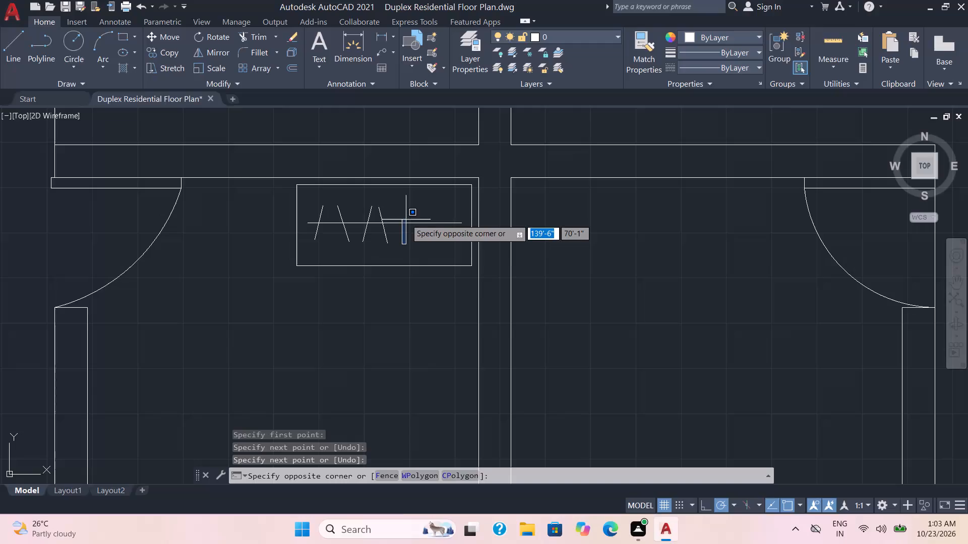
{"action": "key", "text": "Escape"}
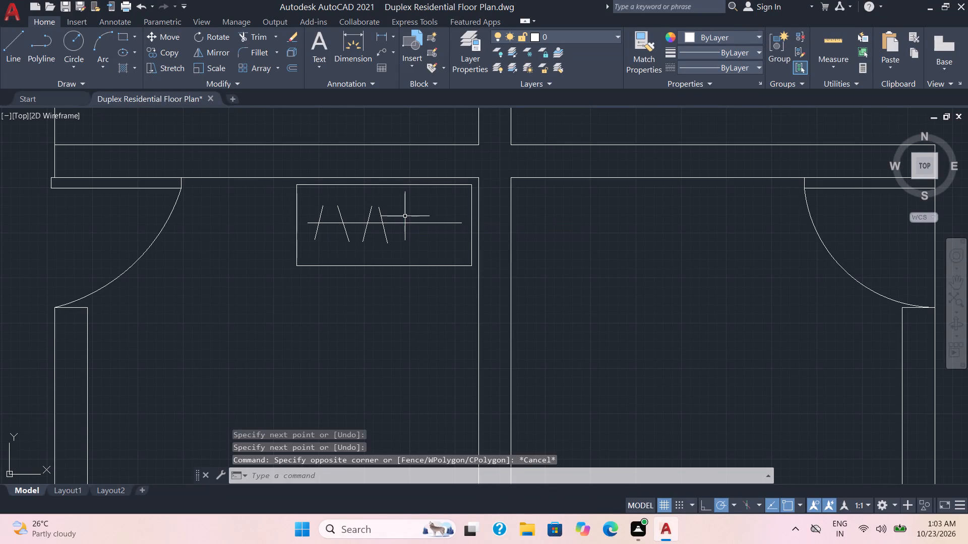
{"action": "key", "text": "space"}
{"action": "left_click", "coordinate": [405, 241]}
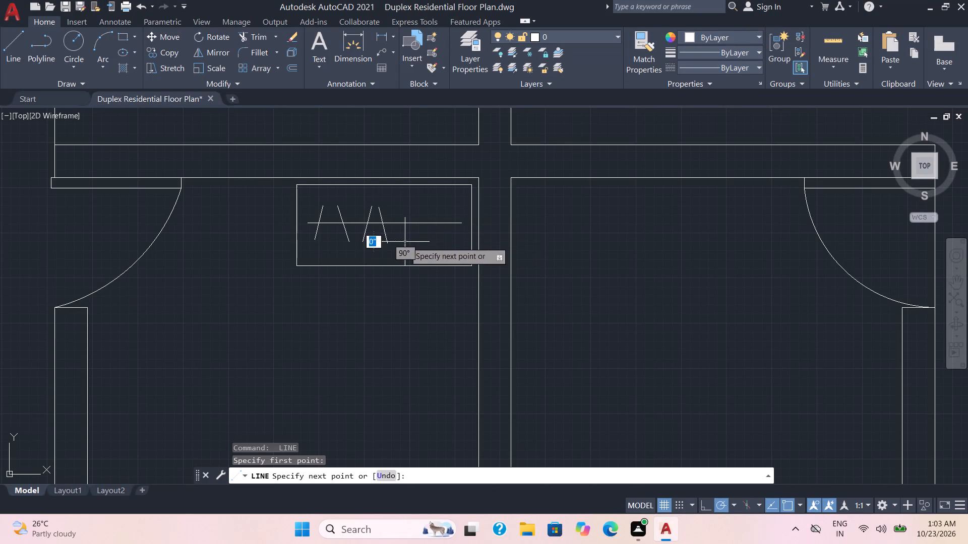
{"action": "left_click", "coordinate": [403, 210]}
{"action": "key", "text": "space"}
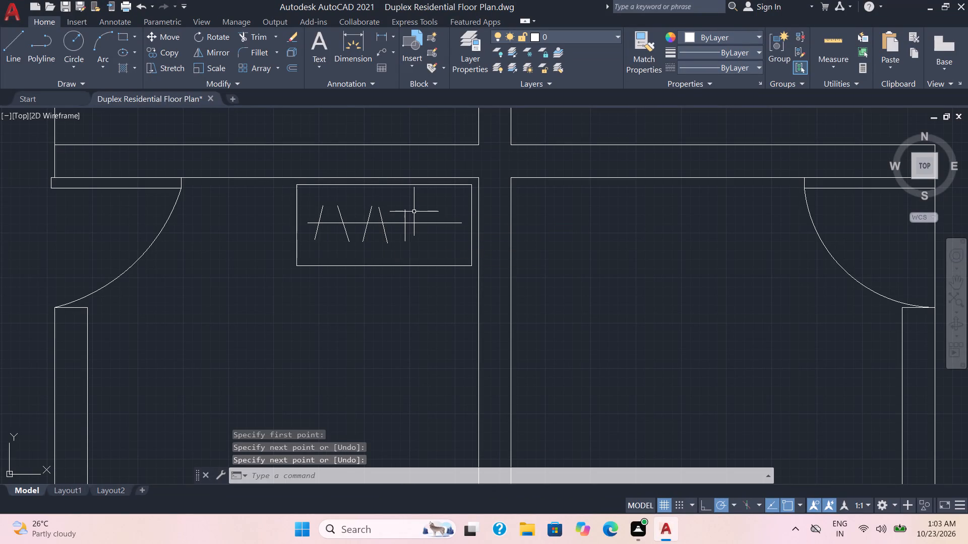
{"action": "left_click", "coordinate": [414, 211]}
{"action": "key", "text": "space"}
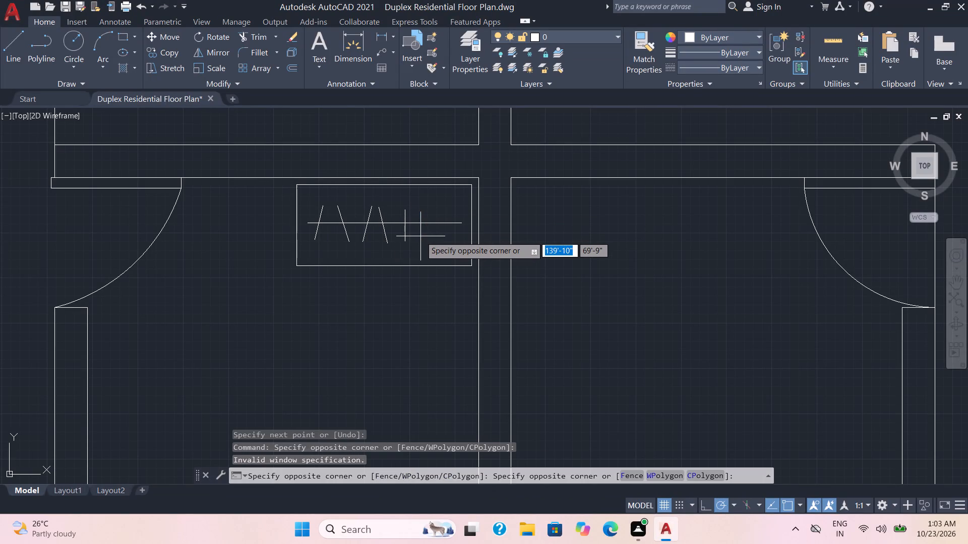
{"action": "key", "text": "space"}
{"action": "key", "text": "Escape"}
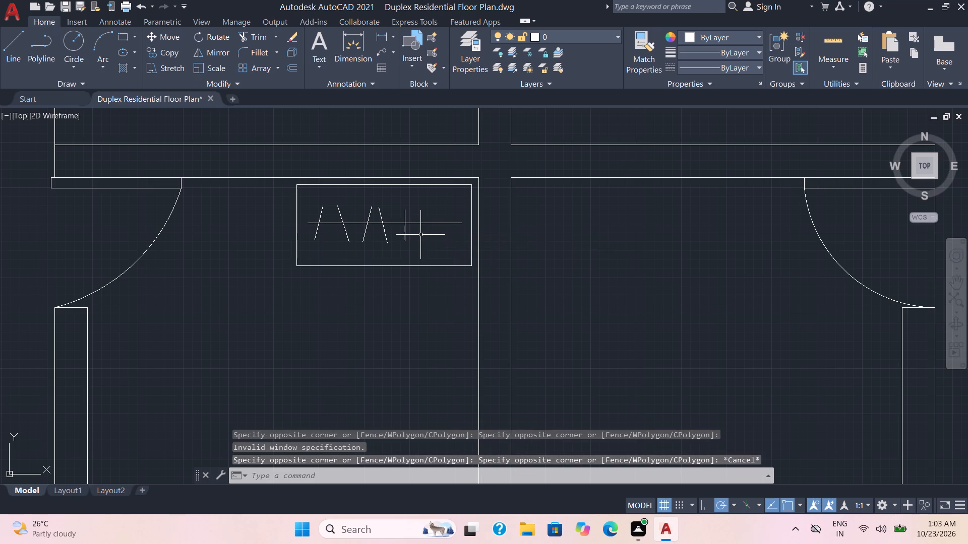
{"action": "key", "text": "space"}
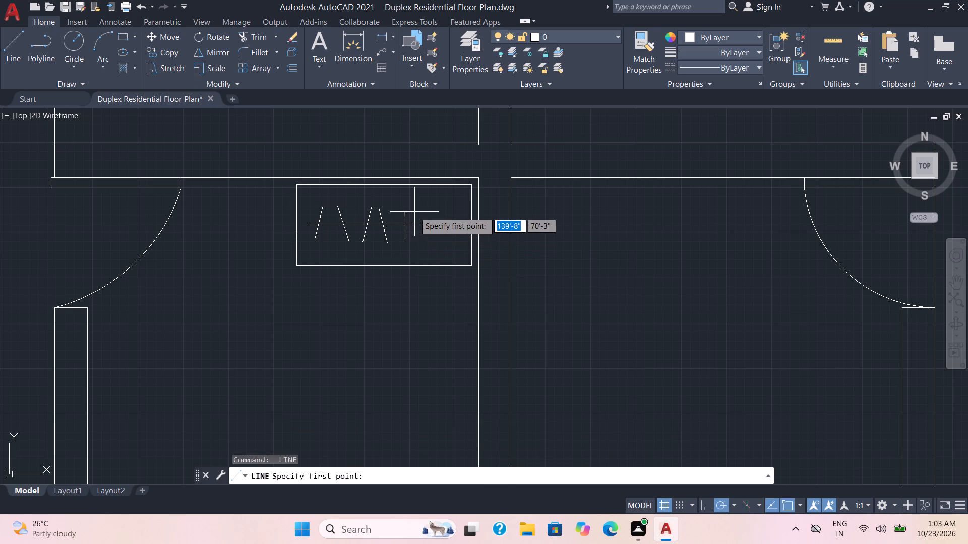
{"action": "left_click", "coordinate": [413, 211]}
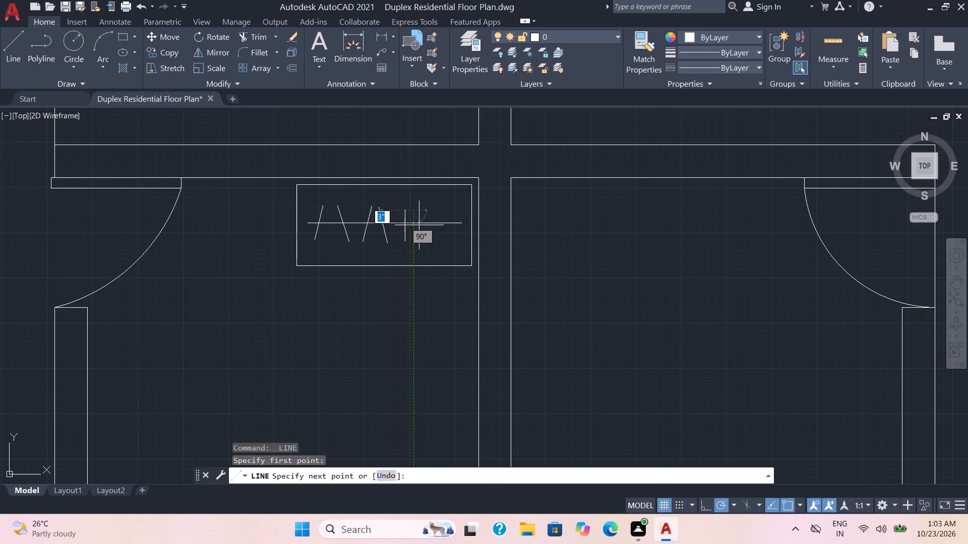
{"action": "left_click", "coordinate": [425, 241]}
{"action": "key", "text": "space"}
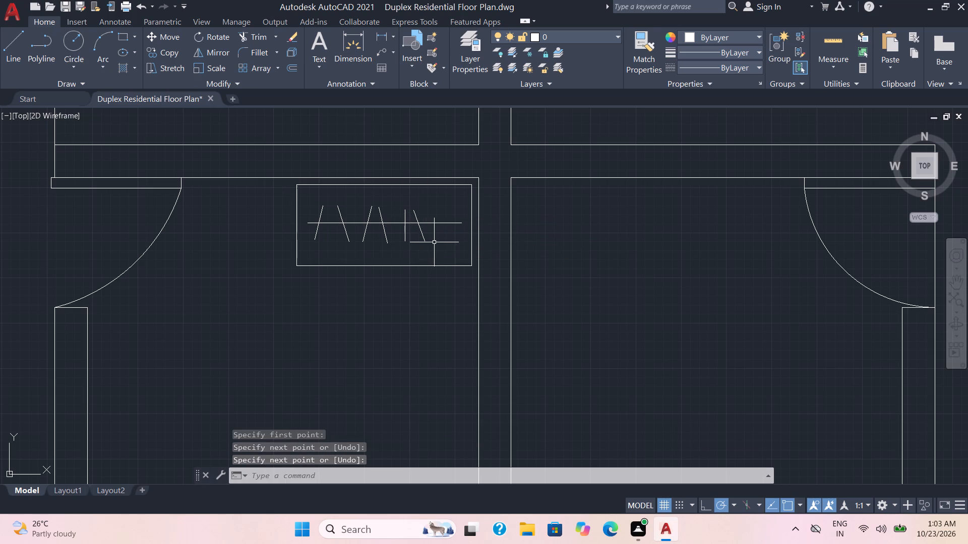
Draw a vertical hanger stroke and a slanted one about 8" long across the east end of the wardrobe rail.
{"action": "key", "text": "space"}
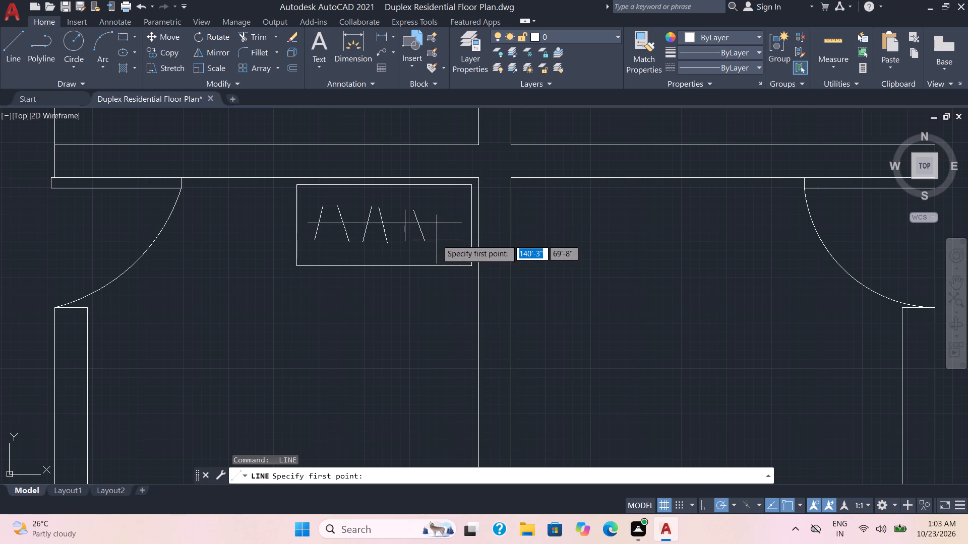
{"action": "left_click", "coordinate": [437, 239]}
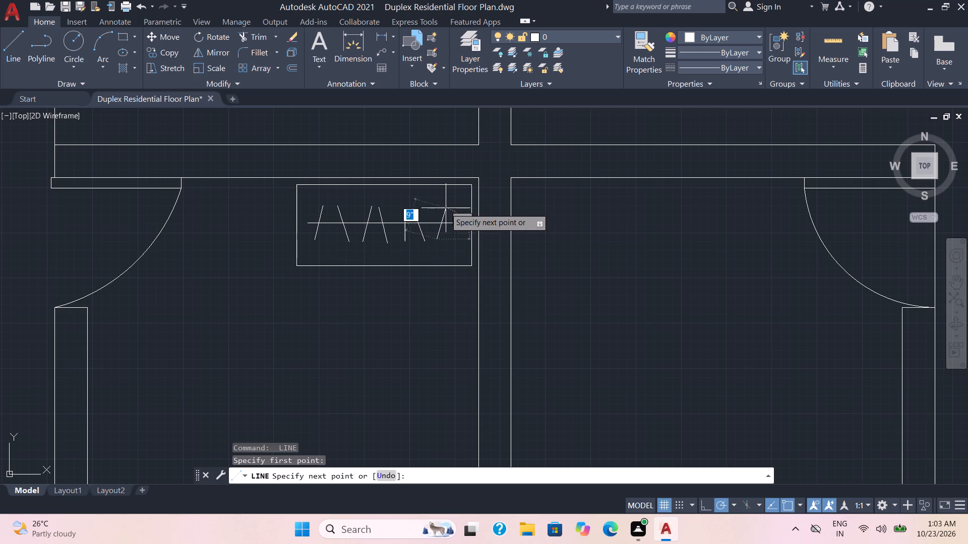
{"action": "left_click", "coordinate": [443, 209]}
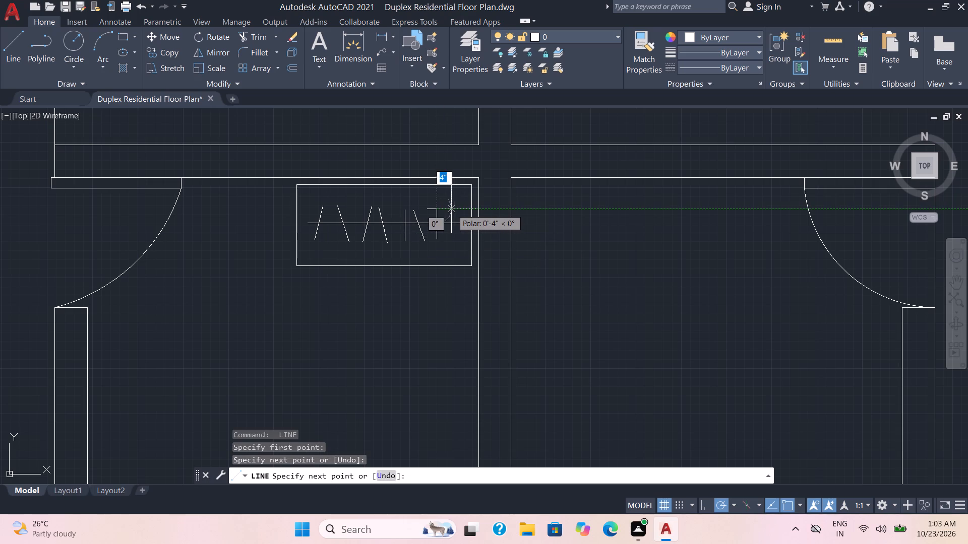
{"action": "key", "text": "space"}
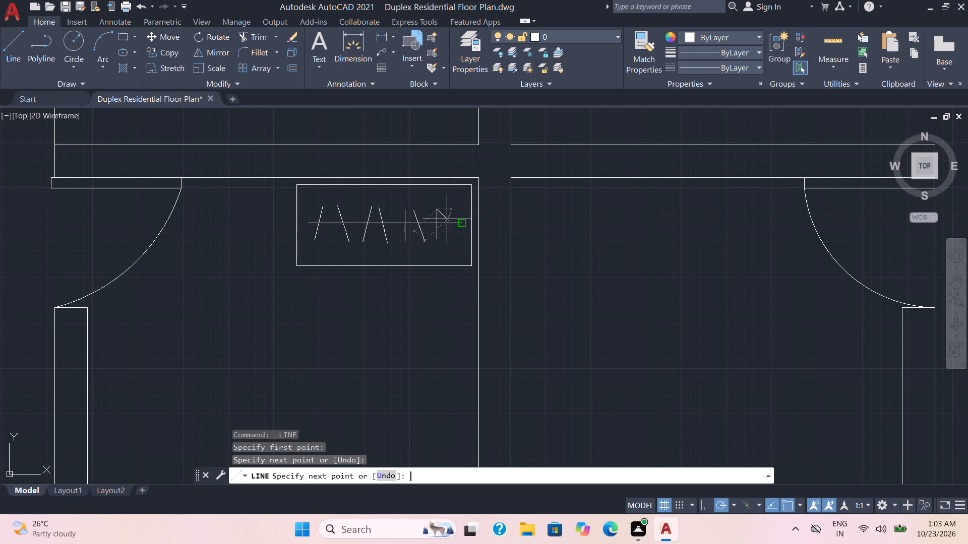
{"action": "key", "text": "space"}
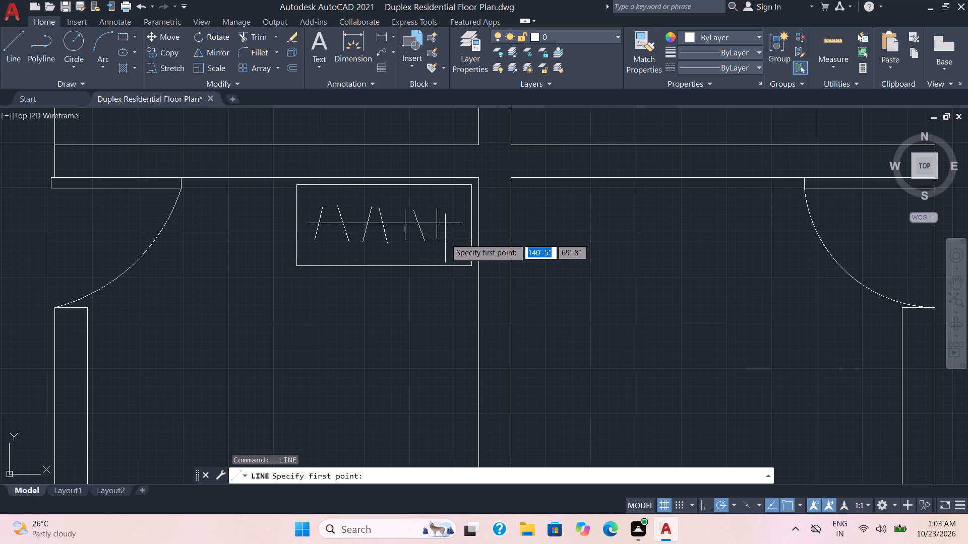
{"action": "left_click", "coordinate": [445, 238]}
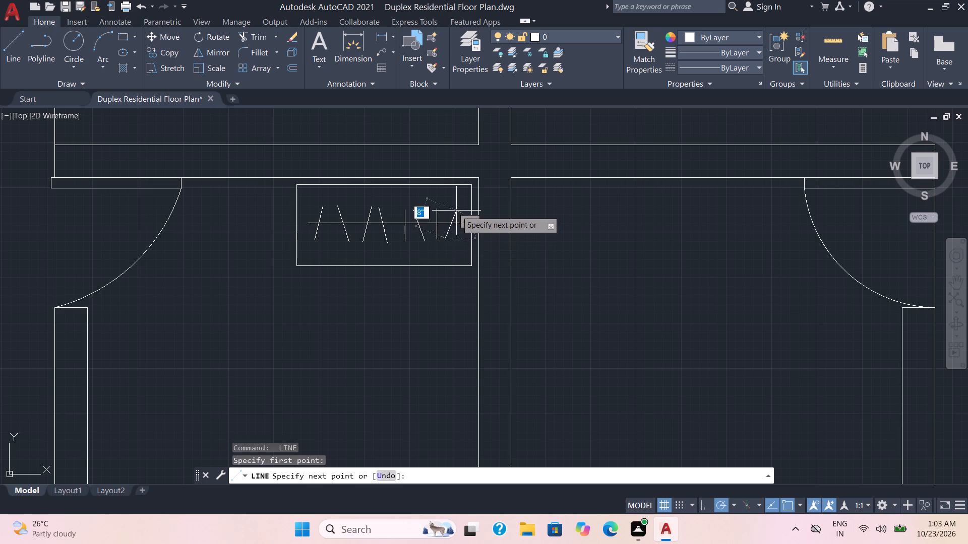
{"action": "left_click", "coordinate": [456, 210]}
{"action": "key", "text": "Escape"}
Save the drawing.
{"action": "key", "text": "ctrl+s"}
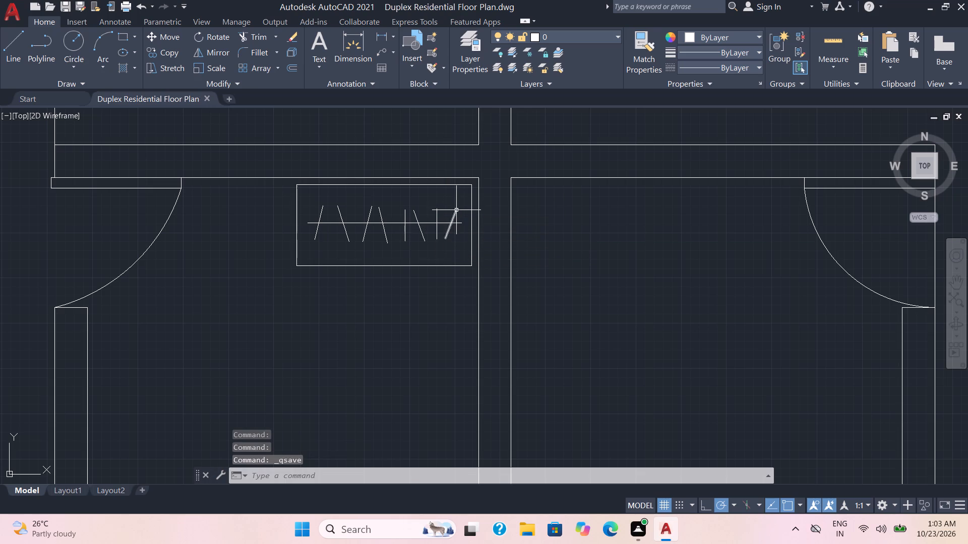
Offset the horizontal line just north of the wardrobe room's north wall by 2' to the north.
{"action": "scroll", "coordinate": [469, 292], "scroll_direction": "down", "scroll_amount": 2}
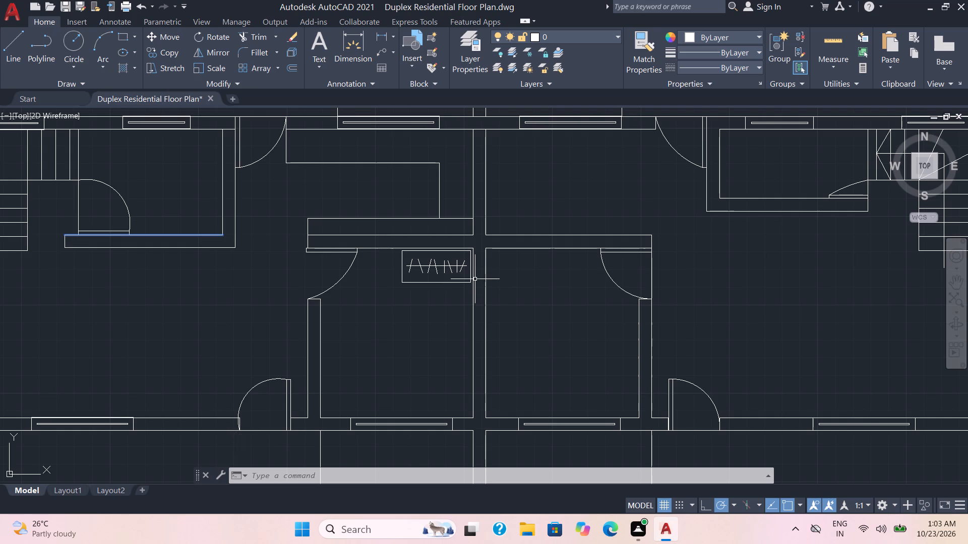
{"action": "key", "text": "o"}
{"action": "key", "text": "Return"}
{"action": "key", "text": "2"}
{"action": "key", "text": "apostrophe"}
{"action": "key", "text": "Return"}
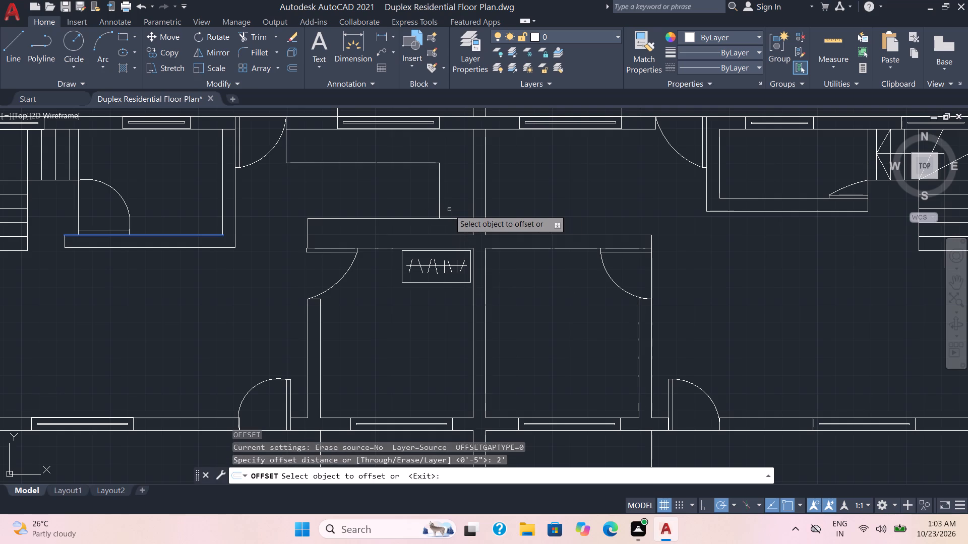
{"action": "left_click", "coordinate": [449, 218]}
{"action": "left_click", "coordinate": [453, 203]}
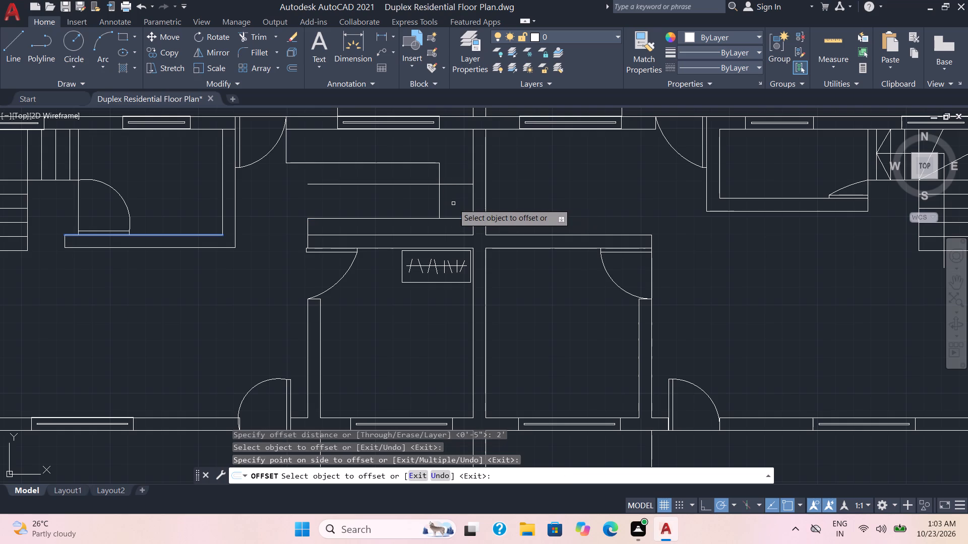
Trim the offset line west of the stepped outline's vertical edge, and that edge south of the offset line, forming a stepped corner.
{"action": "left_click", "coordinate": [251, 34]}
{"action": "left_click", "coordinate": [397, 184]}
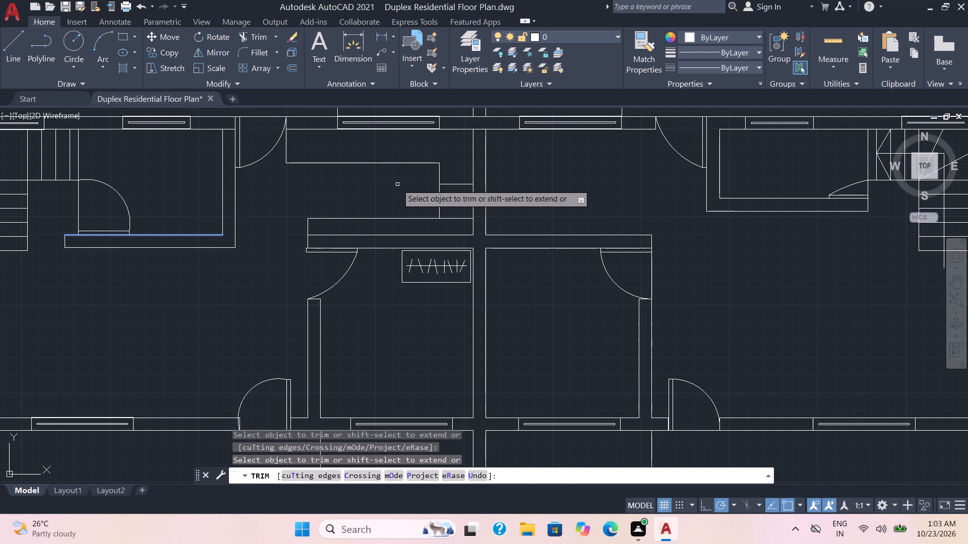
{"action": "left_click", "coordinate": [441, 203]}
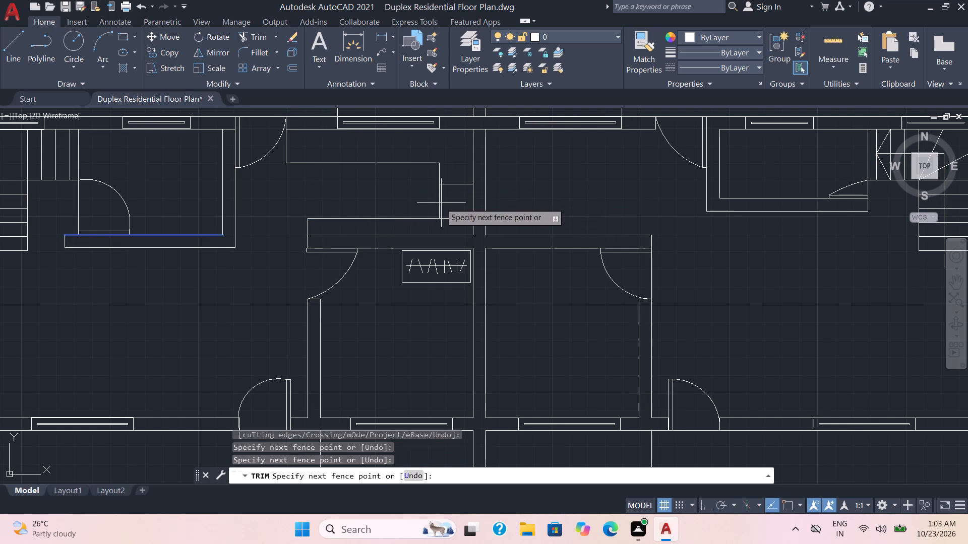
{"action": "left_click", "coordinate": [422, 198]}
{"action": "key", "text": "Escape"}
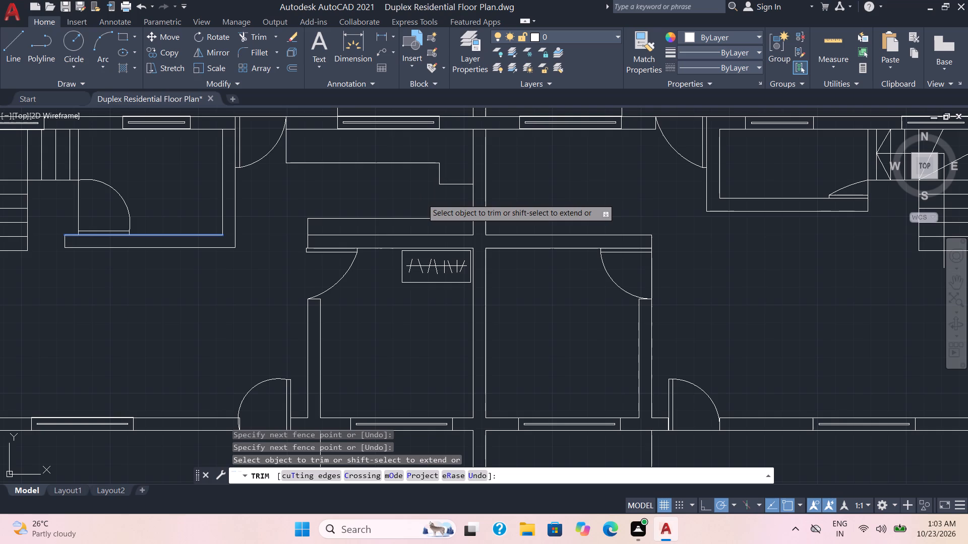
Save the drawing.
{"action": "key", "text": "ctrl+s"}
Draw the west stair's direction line about 6'-5" north and east through the upper flight, ending in a two-stroke arrowhead.
{"action": "scroll", "coordinate": [435, 207], "scroll_direction": "down", "scroll_amount": 2}
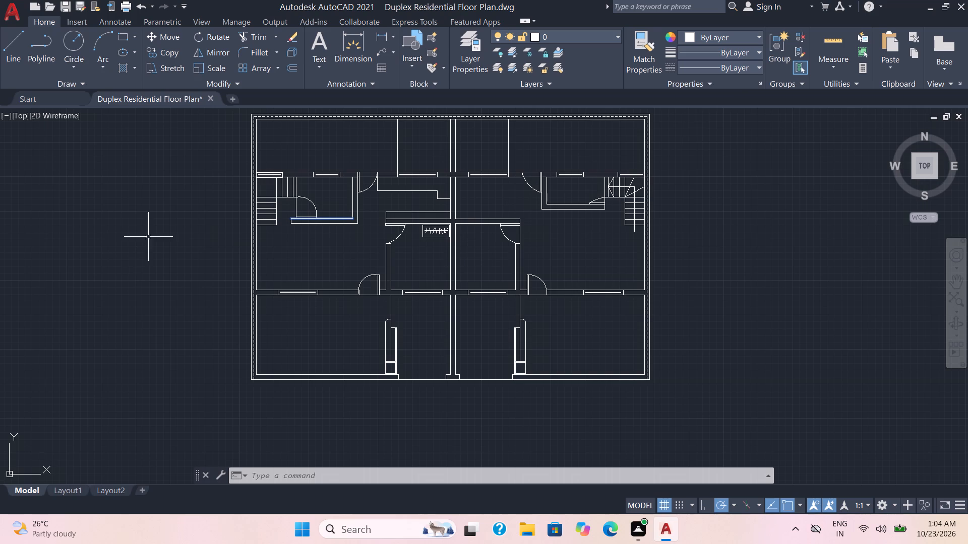
{"action": "left_click", "coordinate": [8, 45]}
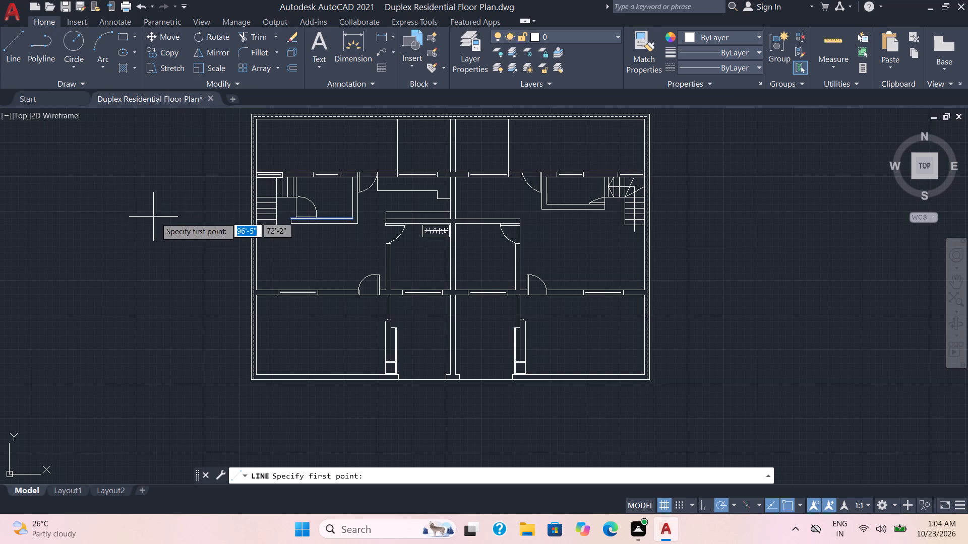
{"action": "scroll", "coordinate": [219, 239], "scroll_direction": "up", "scroll_amount": 2}
{"action": "middle_click_drag", "start_coordinate": [387, 242], "coordinate": [369, 353]}
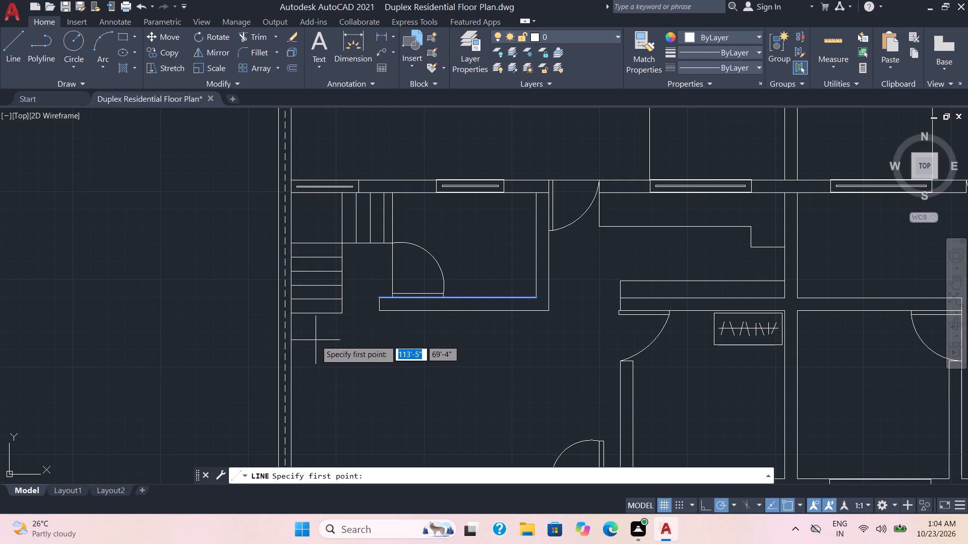
{"action": "left_click", "coordinate": [316, 329]}
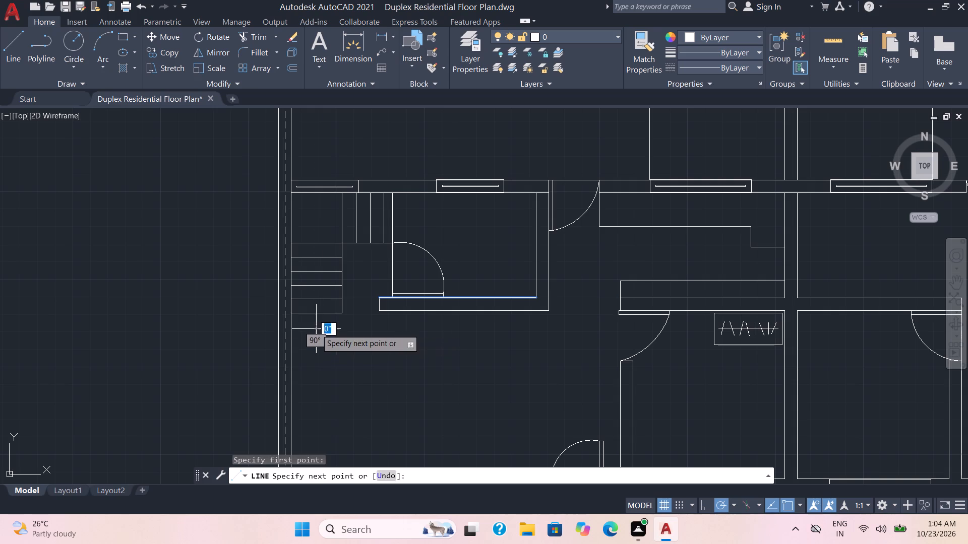
{"action": "left_click", "coordinate": [312, 220]}
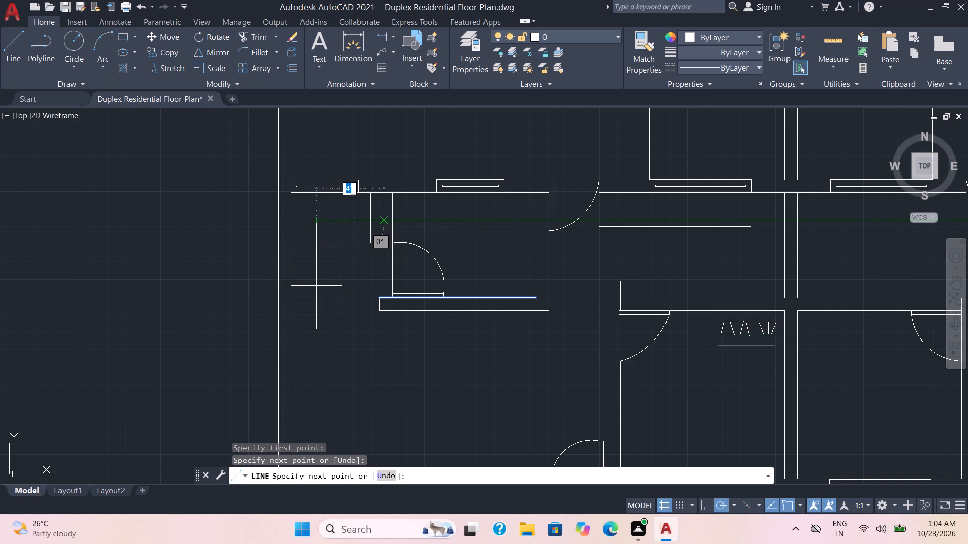
{"action": "left_click", "coordinate": [381, 216]}
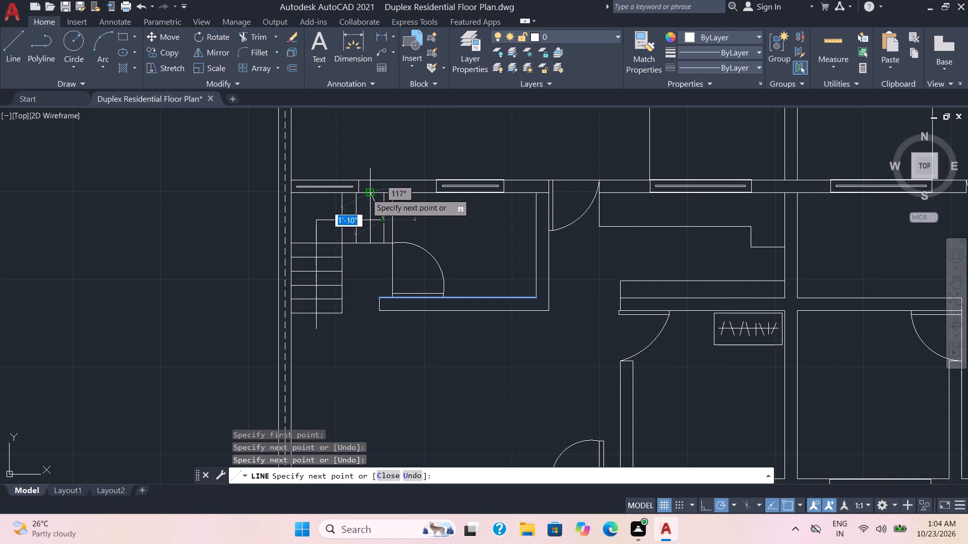
{"action": "left_click", "coordinate": [366, 193]}
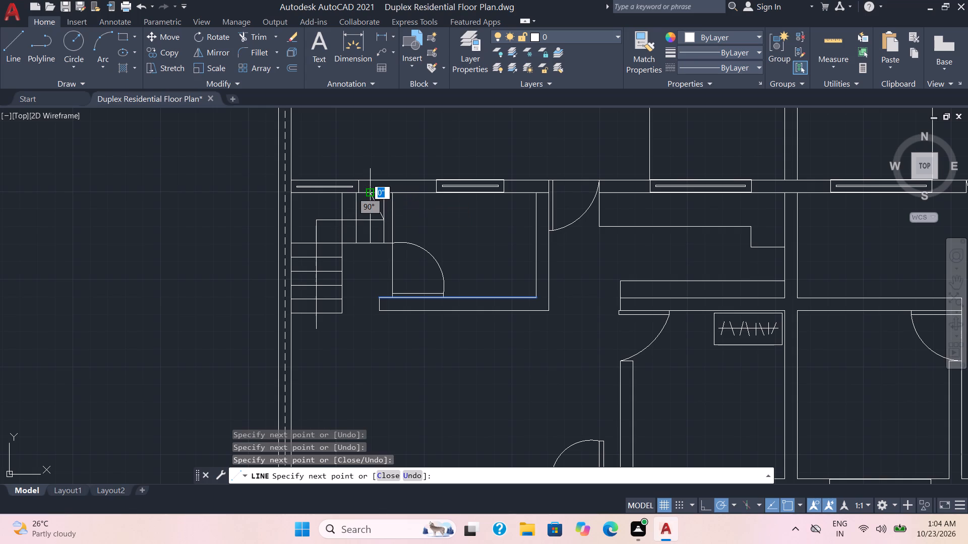
{"action": "key", "text": "space"}
{"action": "key", "text": "space"}
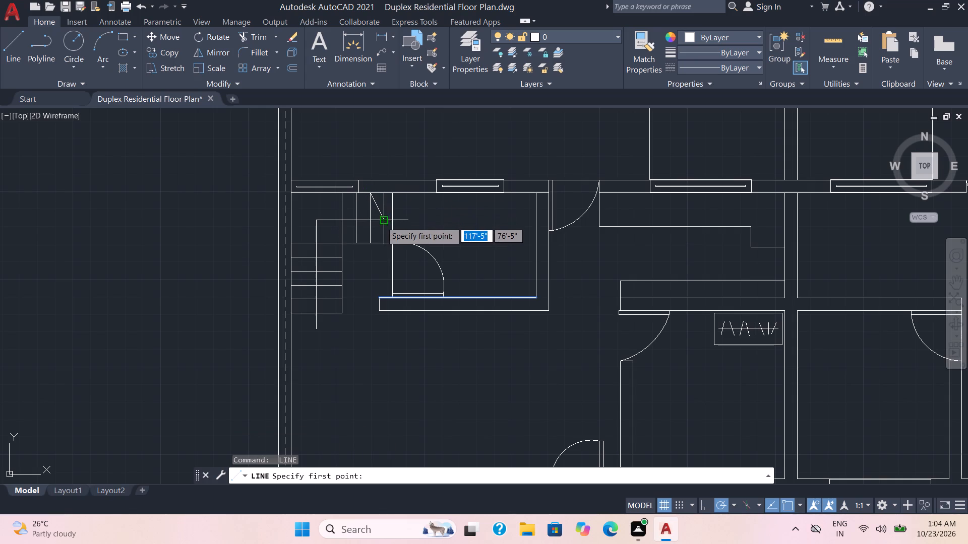
{"action": "left_click", "coordinate": [382, 222]}
{"action": "left_click", "coordinate": [369, 241]}
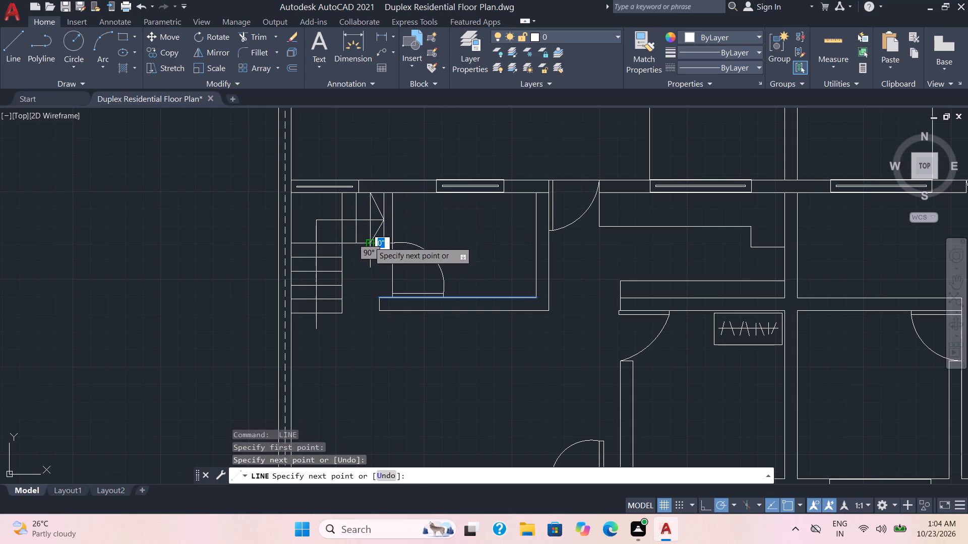
{"action": "key", "text": "space"}
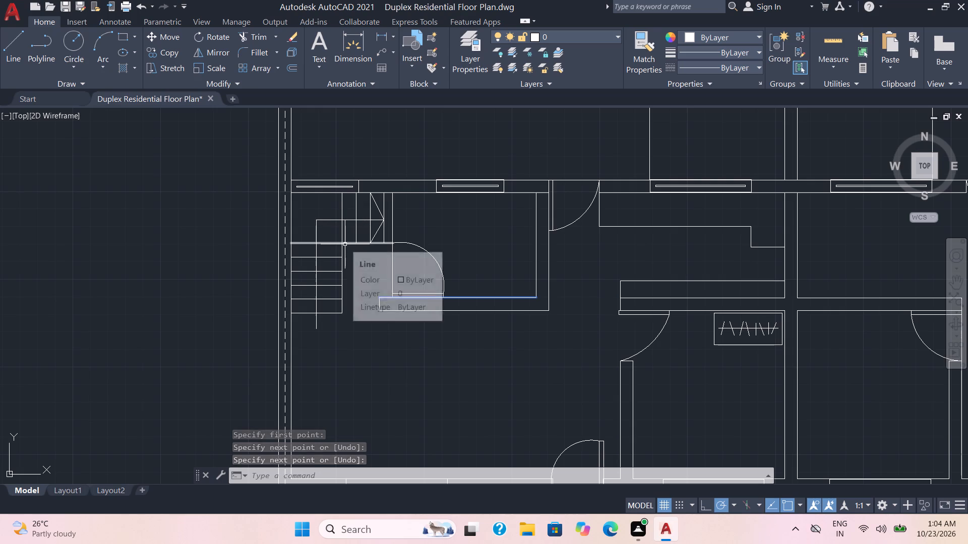
Draw two slanted winder lines from the west stair's inner corner, one across the north window and one across the west wall.
{"action": "key", "text": "space"}
{"action": "left_click", "coordinate": [339, 243]}
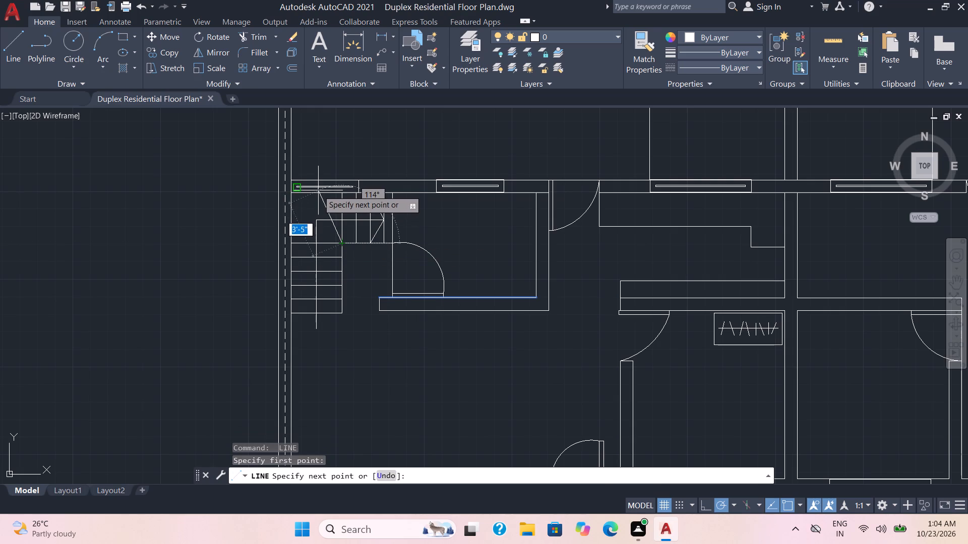
{"action": "left_click", "coordinate": [308, 163]}
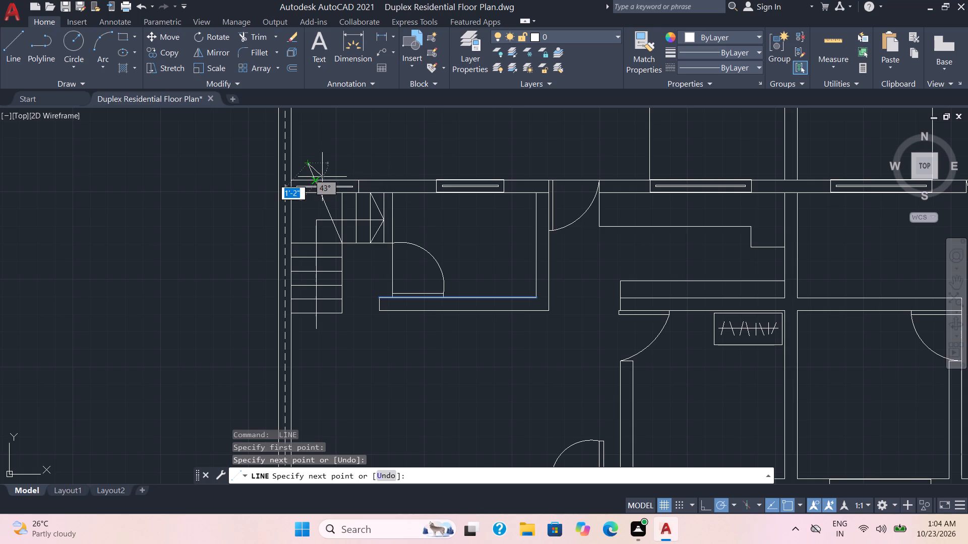
{"action": "key", "text": "Escape"}
{"action": "key", "text": "space"}
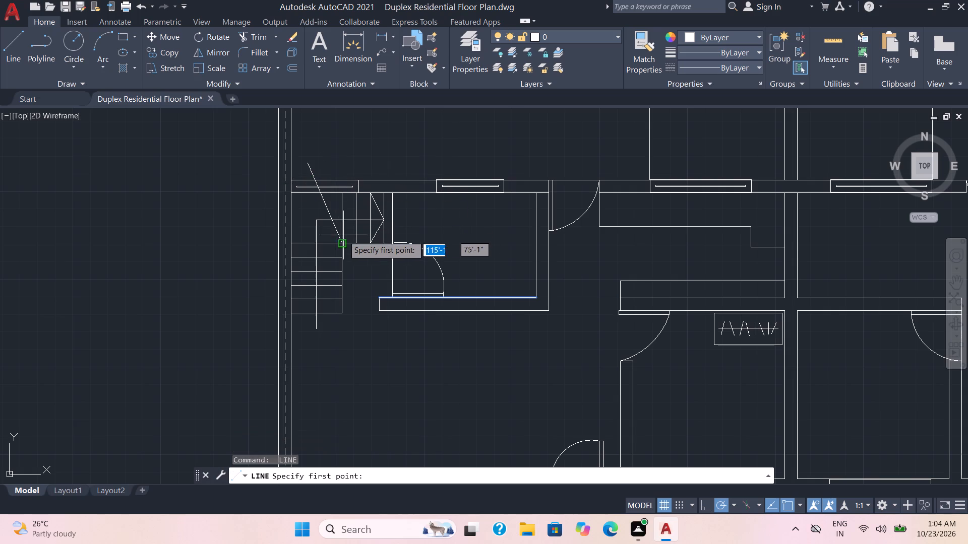
{"action": "left_click", "coordinate": [339, 242]}
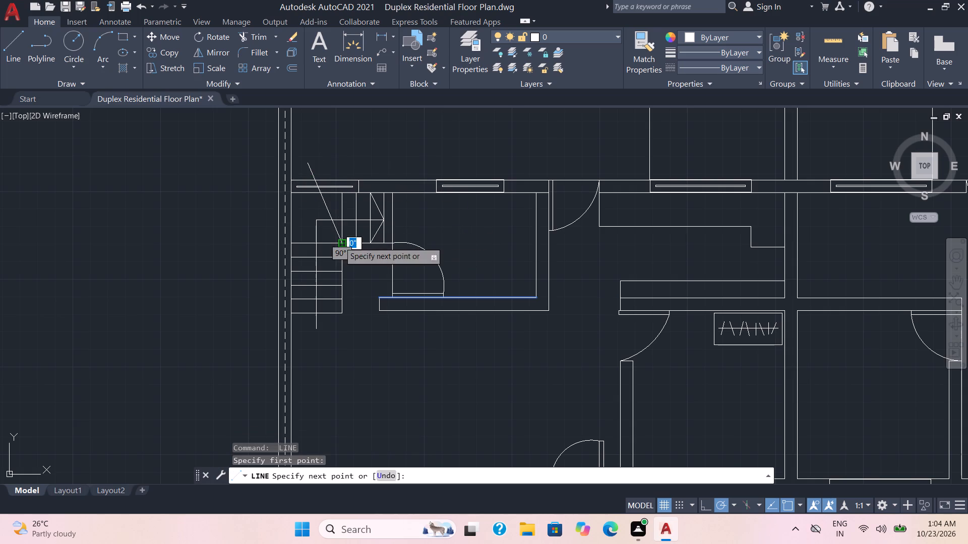
{"action": "left_click", "coordinate": [271, 209]}
{"action": "key", "text": "Escape"}
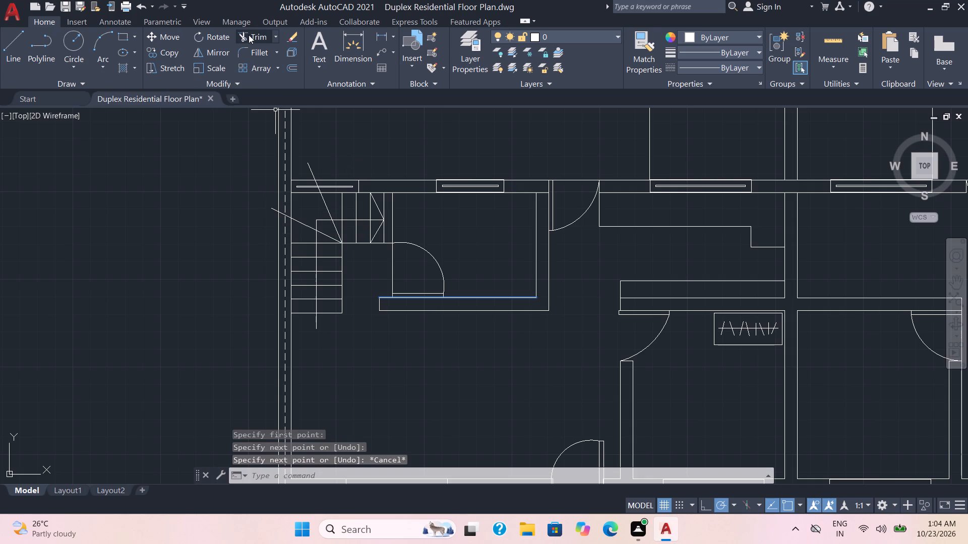
Trim both winder lines back to the inner wall faces and delete the leftover piece crossing the north window.
{"action": "left_click", "coordinate": [249, 37]}
{"action": "scroll", "coordinate": [334, 189], "scroll_direction": "up", "scroll_amount": 2}
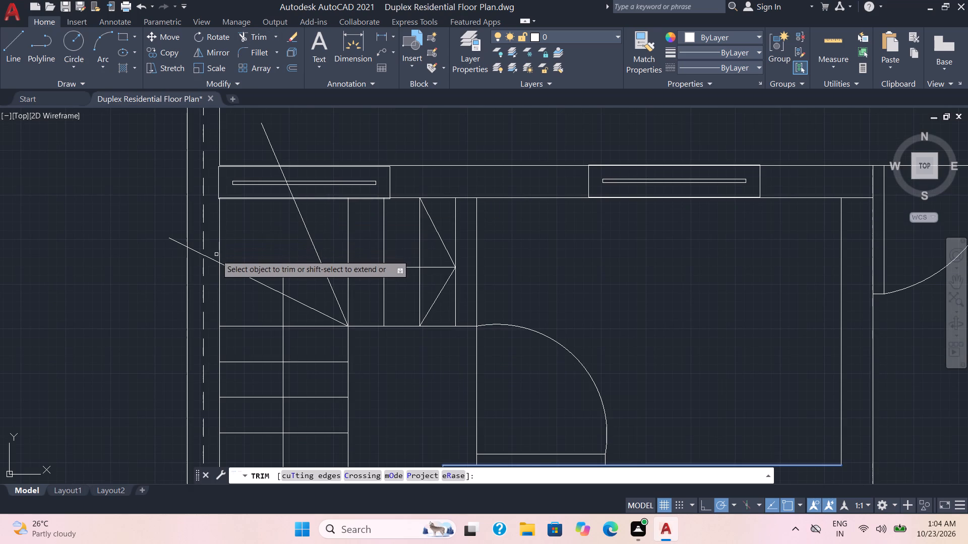
{"action": "left_click", "coordinate": [212, 259]}
{"action": "left_click", "coordinate": [199, 253]}
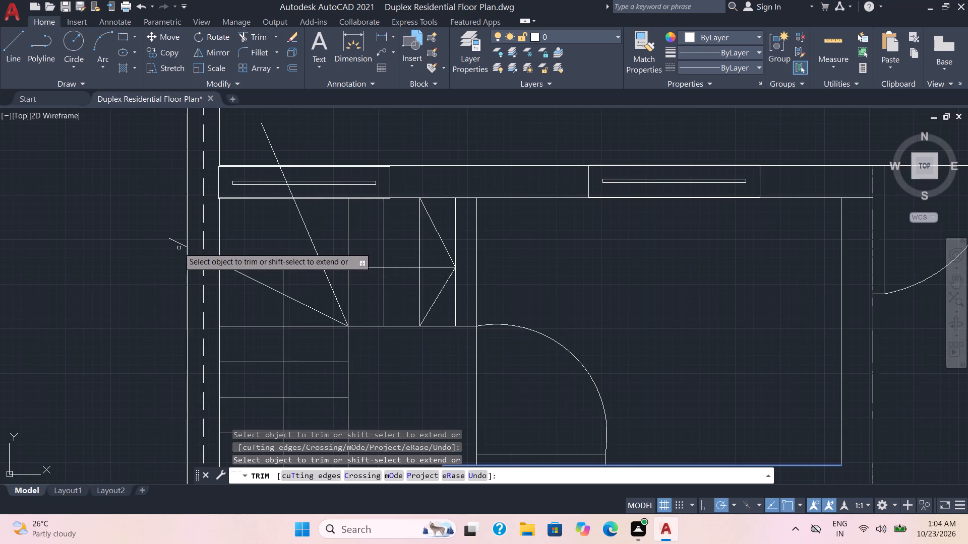
{"action": "left_click", "coordinate": [176, 243]}
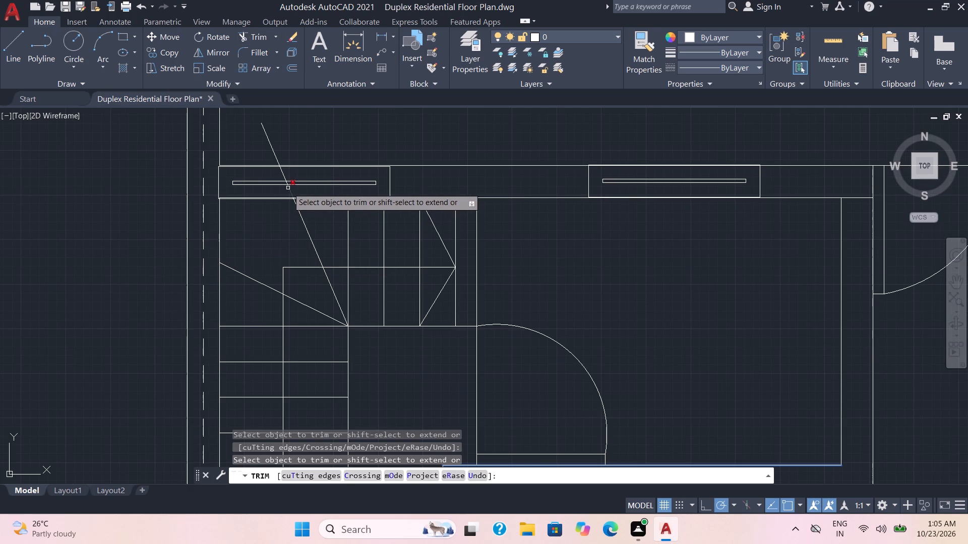
{"action": "left_click", "coordinate": [291, 192]}
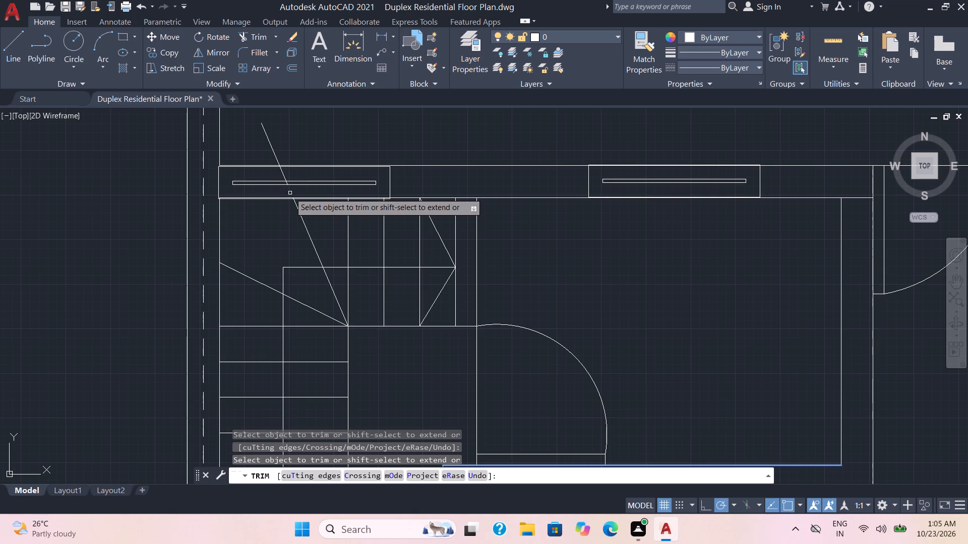
{"action": "key", "text": "Escape"}
{"action": "left_click", "coordinate": [275, 154]}
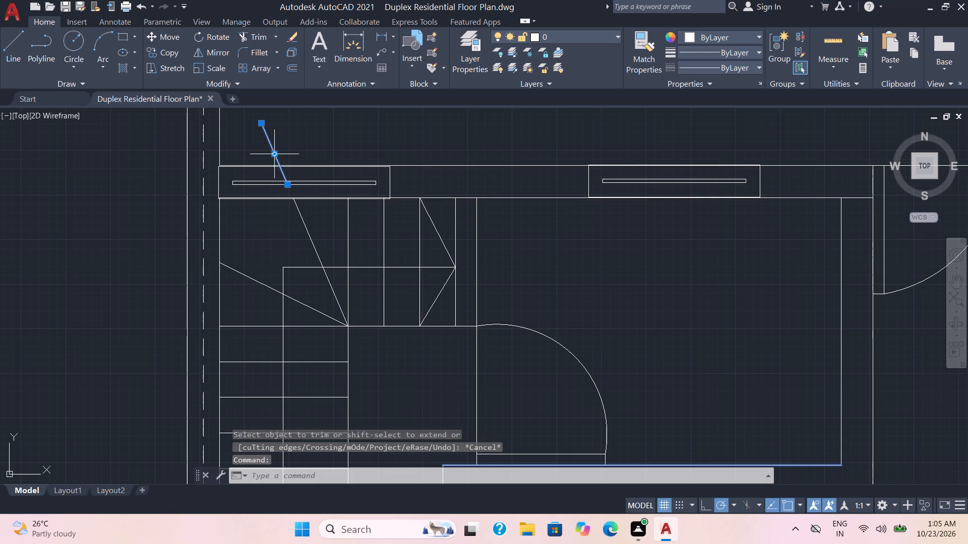
{"action": "key", "text": "Delete"}
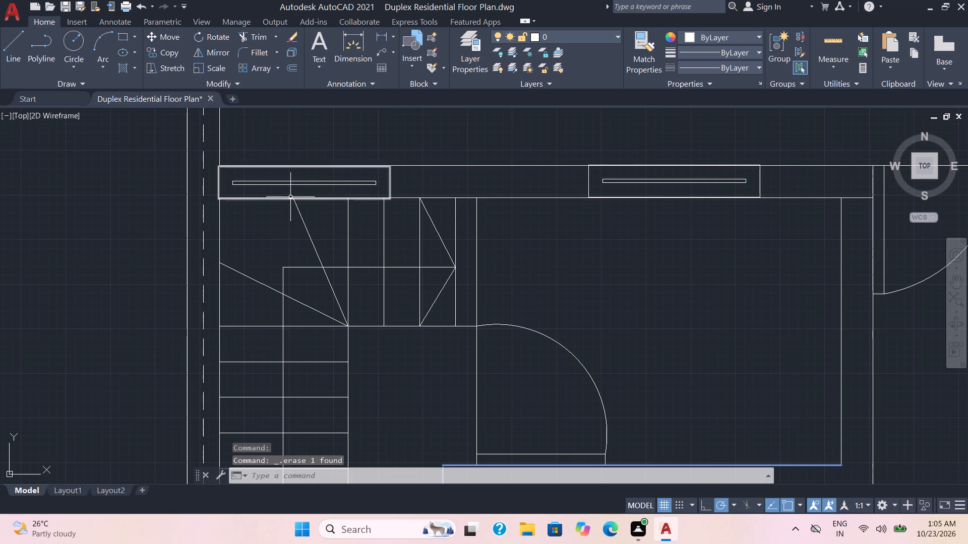
Save the drawing.
{"action": "scroll", "coordinate": [291, 200], "scroll_direction": "down", "scroll_amount": 1}
{"action": "scroll", "coordinate": [356, 338], "scroll_direction": "down", "scroll_amount": 1}
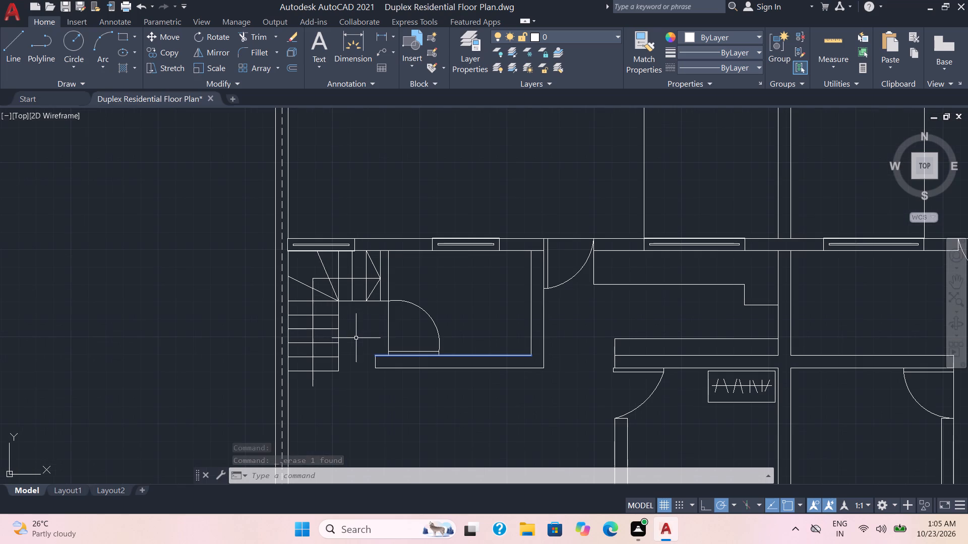
{"action": "scroll", "coordinate": [367, 357], "scroll_direction": "down", "scroll_amount": 1}
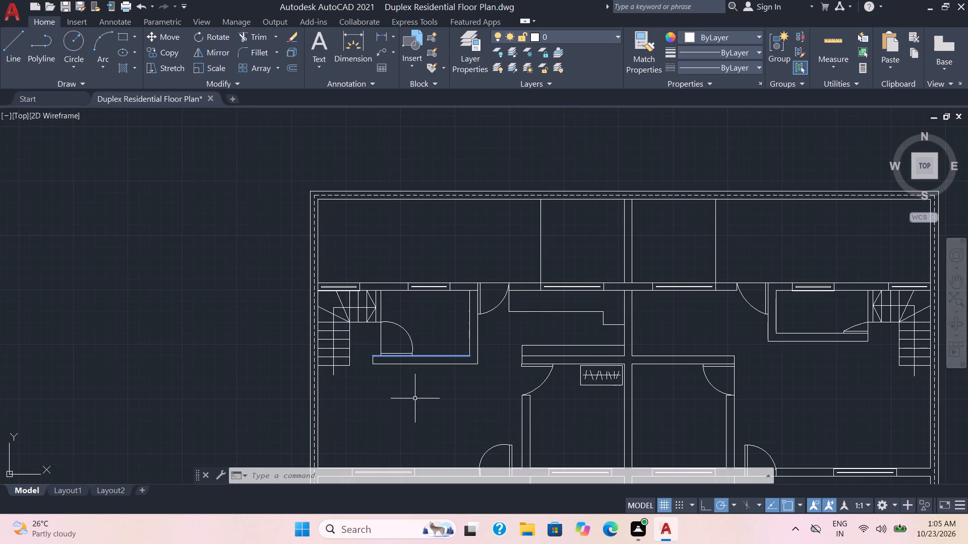
{"action": "key", "text": "Escape"}
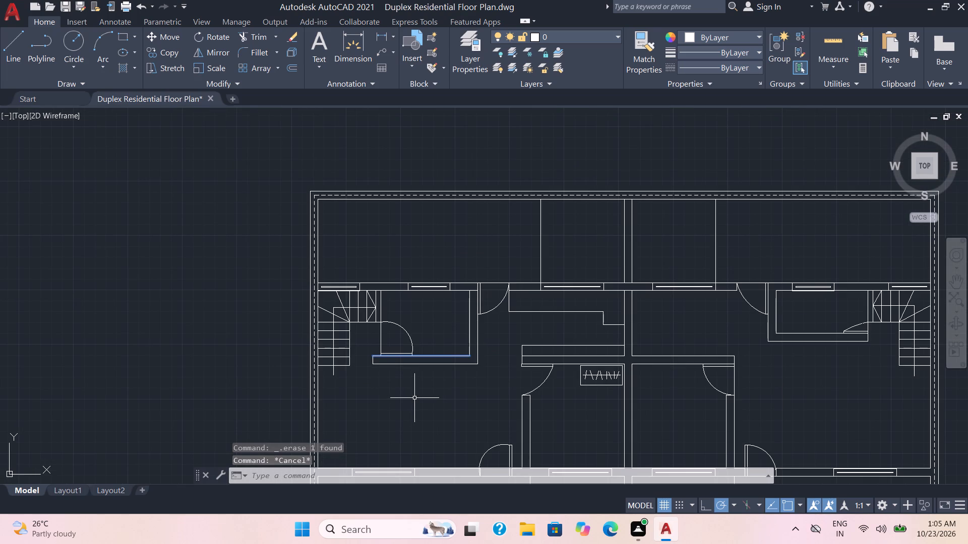
{"action": "key", "text": "ctrl+s"}
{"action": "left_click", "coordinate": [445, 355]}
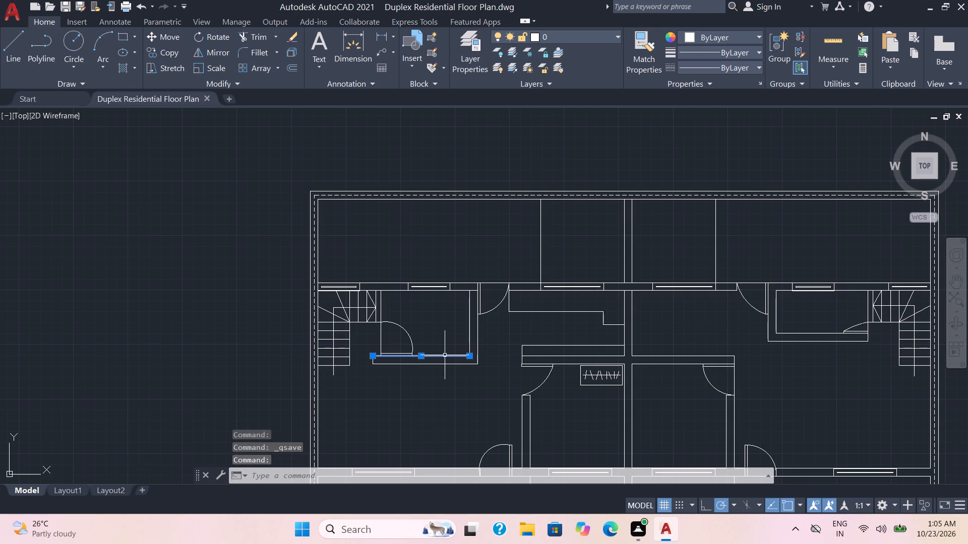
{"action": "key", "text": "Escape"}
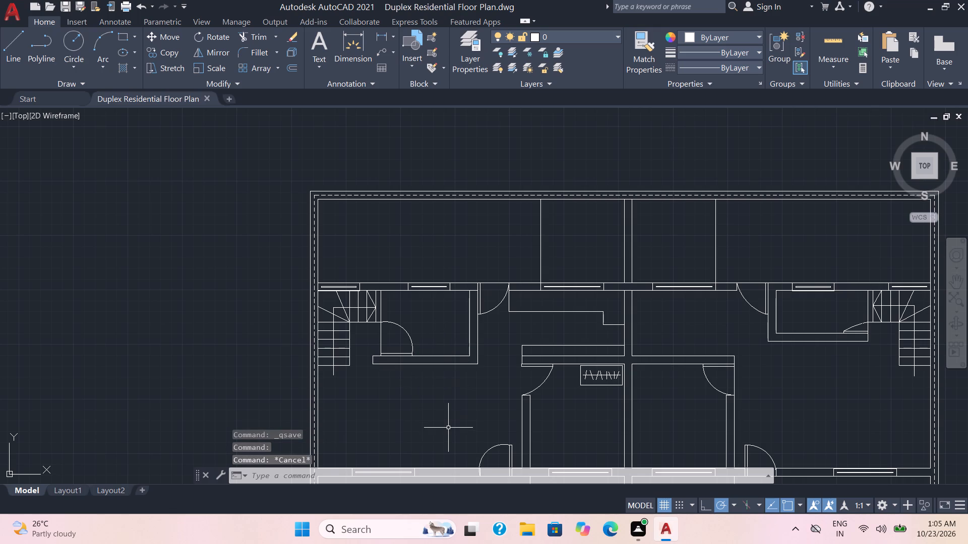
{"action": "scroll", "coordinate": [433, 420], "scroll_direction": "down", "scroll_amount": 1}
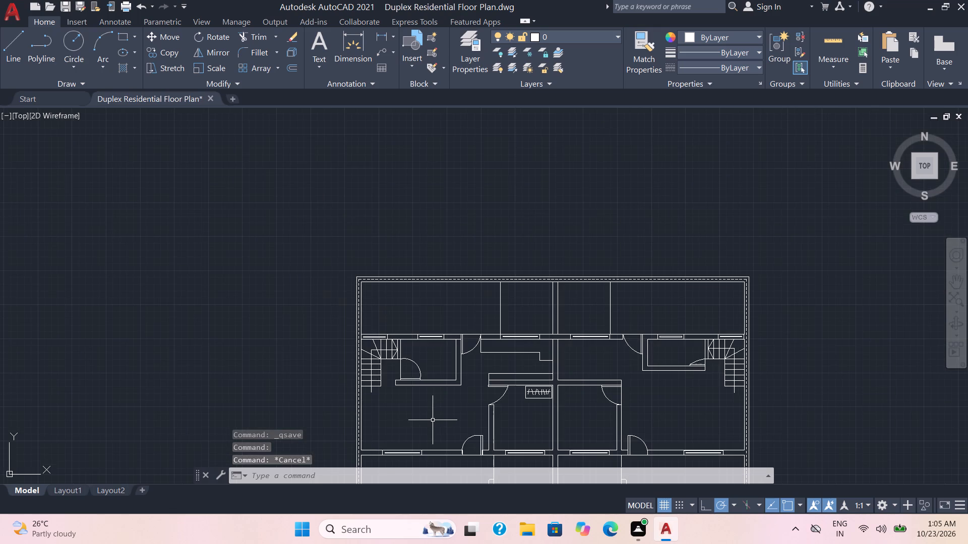
Hatch the southwest front area of the west unit with the ANSI37 pattern at scale 100.
{"action": "scroll", "coordinate": [433, 420], "scroll_direction": "down", "scroll_amount": 1}
{"action": "middle_click_drag", "start_coordinate": [592, 419], "coordinate": [592, 419]}
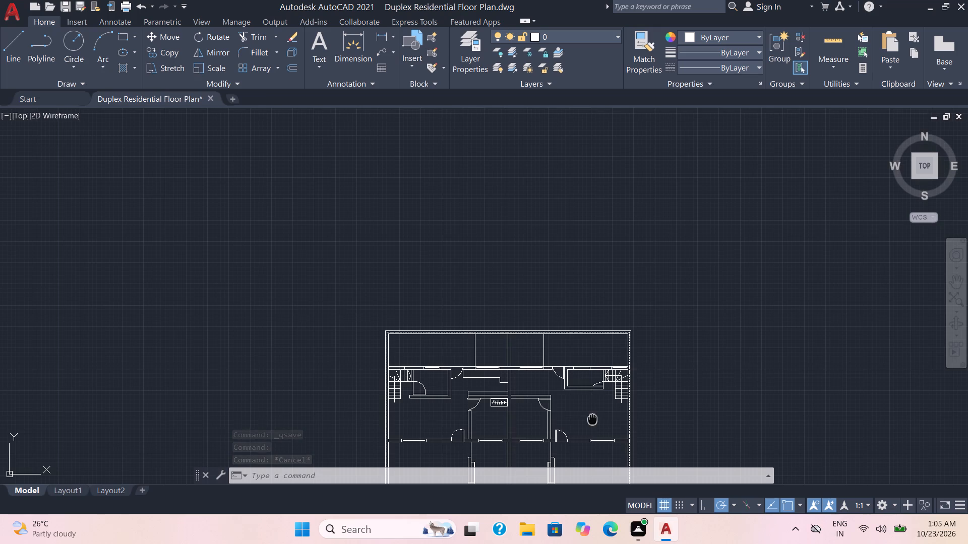
{"action": "middle_click_drag", "start_coordinate": [592, 419], "coordinate": [532, 243]}
{"action": "scroll", "coordinate": [543, 293], "scroll_direction": "up", "scroll_amount": 1}
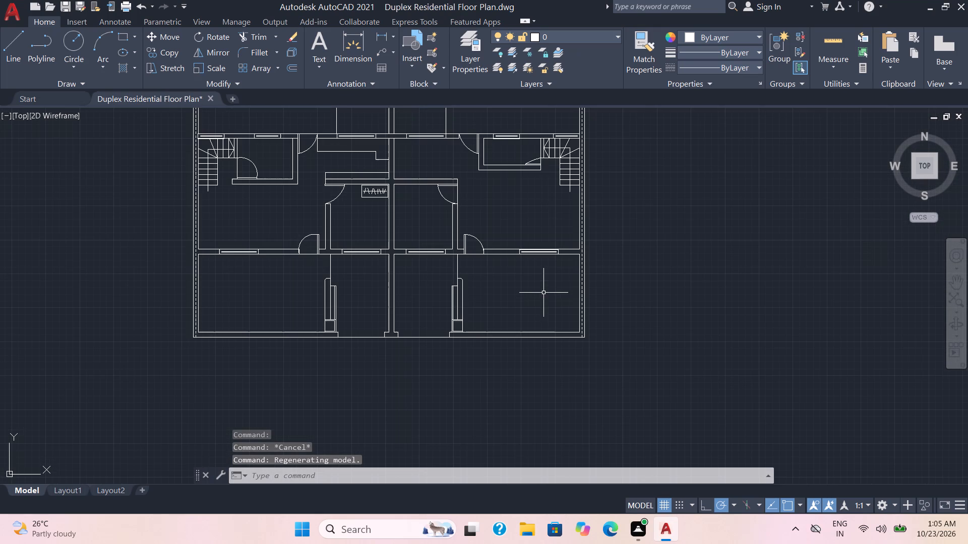
{"action": "middle_click_drag", "start_coordinate": [537, 292], "coordinate": [571, 299]}
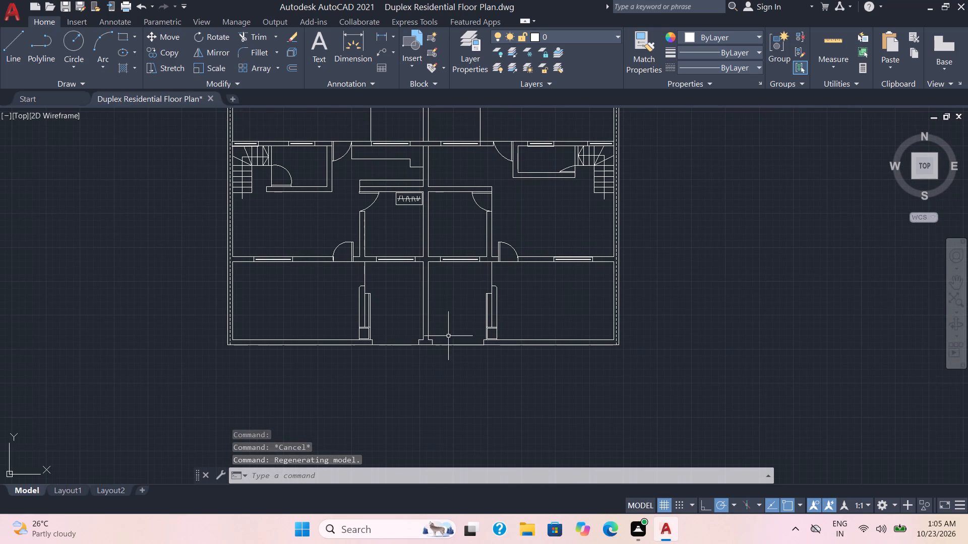
{"action": "scroll", "coordinate": [388, 363], "scroll_direction": "up", "scroll_amount": 1}
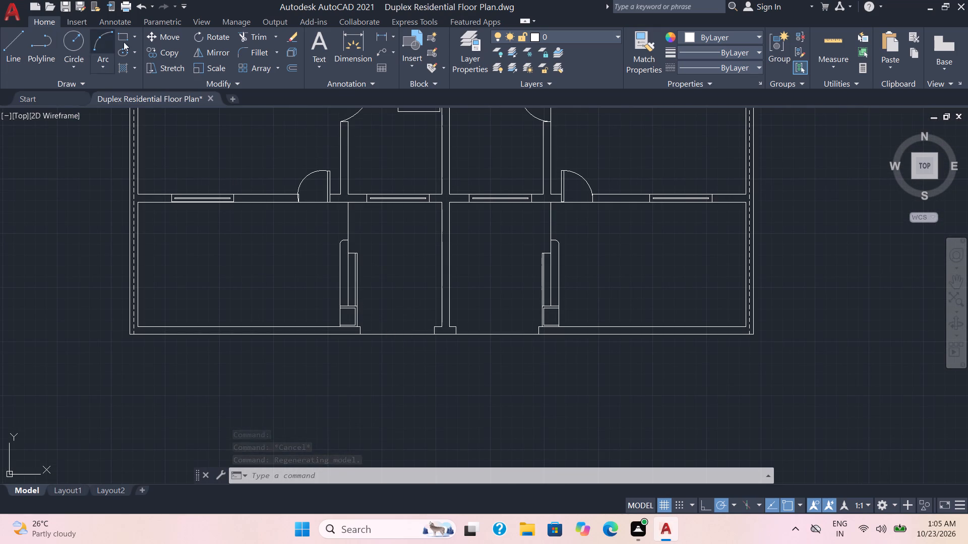
{"action": "left_click", "coordinate": [124, 68]}
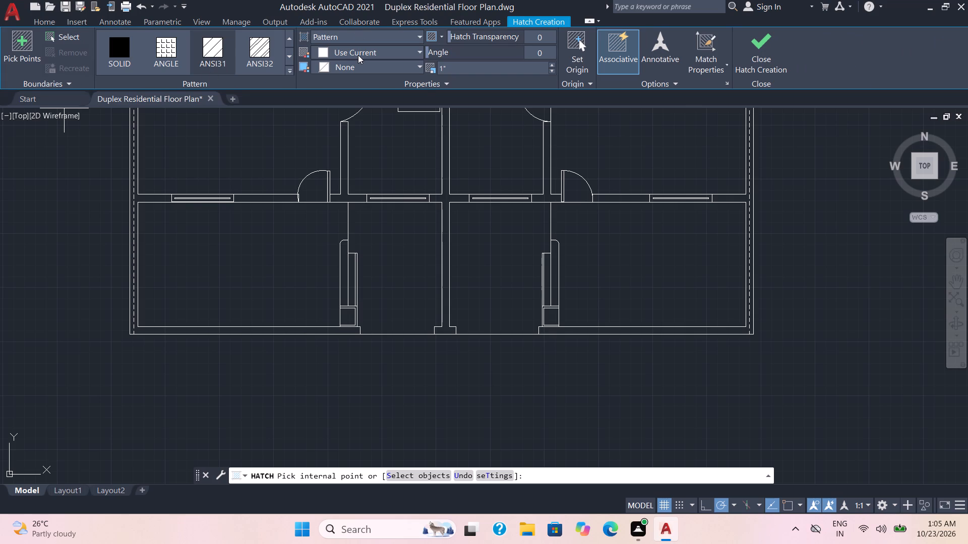
{"action": "left_click", "coordinate": [358, 55]}
{"action": "left_click", "coordinate": [358, 54]}
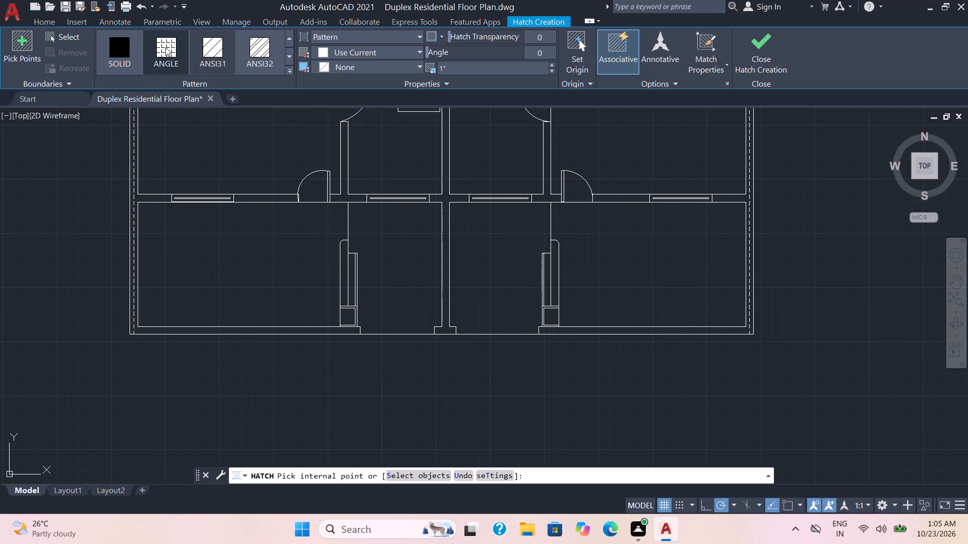
{"action": "left_click", "coordinate": [290, 70]}
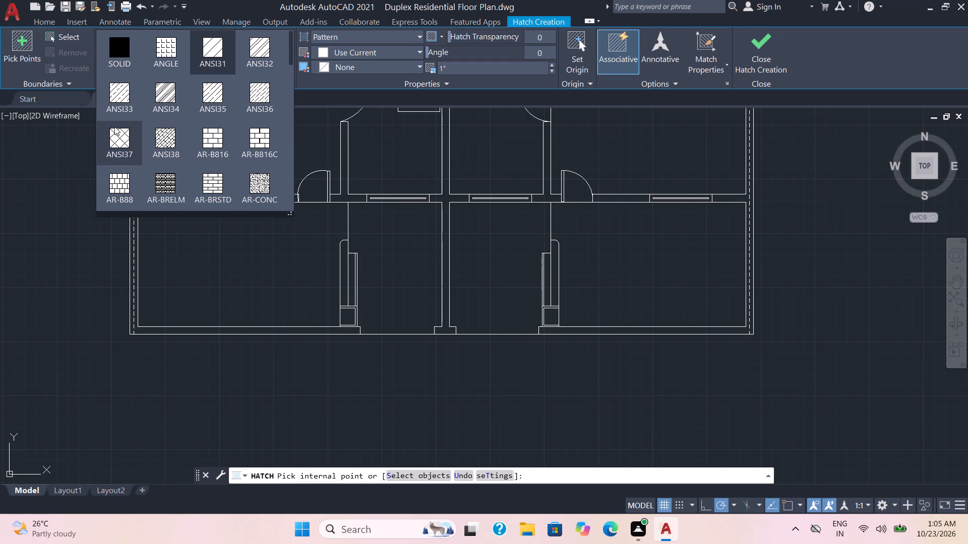
{"action": "left_click", "coordinate": [114, 126]}
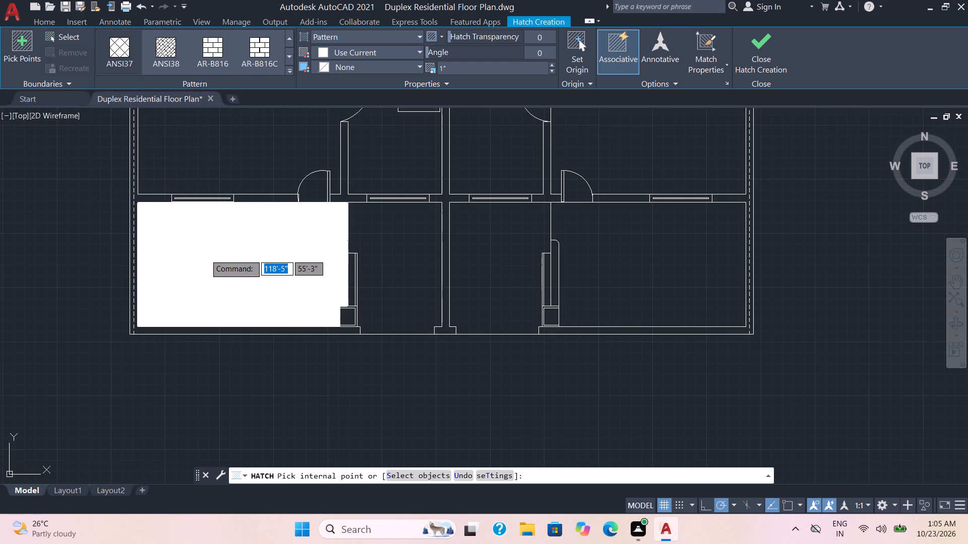
{"action": "left_click", "coordinate": [205, 254]}
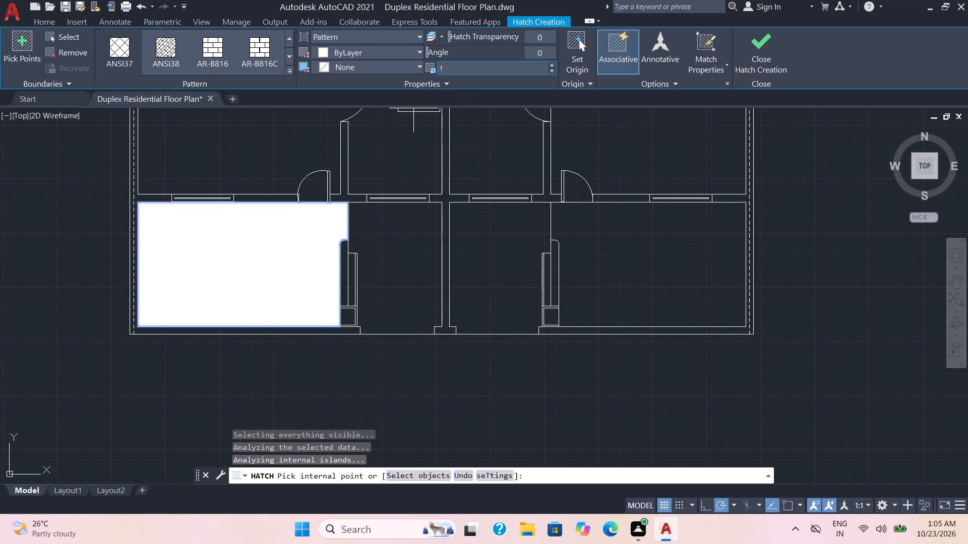
{"action": "left_click", "coordinate": [464, 72]}
{"action": "type", "text": "100"}
{"action": "key", "text": "Return"}
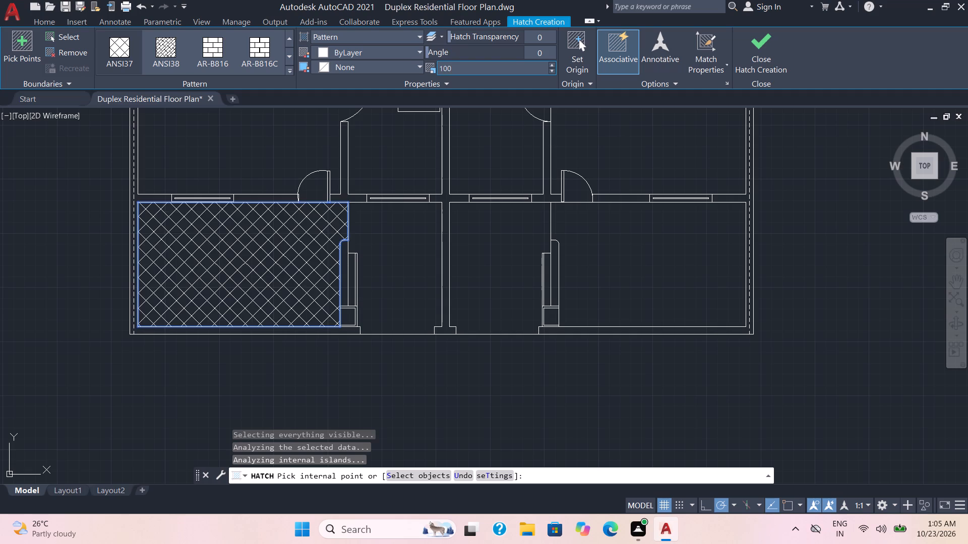
{"action": "left_click", "coordinate": [753, 50]}
Hatch the square north bay just west of the party wall with the NET pattern at scale 100.
{"action": "scroll", "coordinate": [671, 262], "scroll_direction": "down", "scroll_amount": 2}
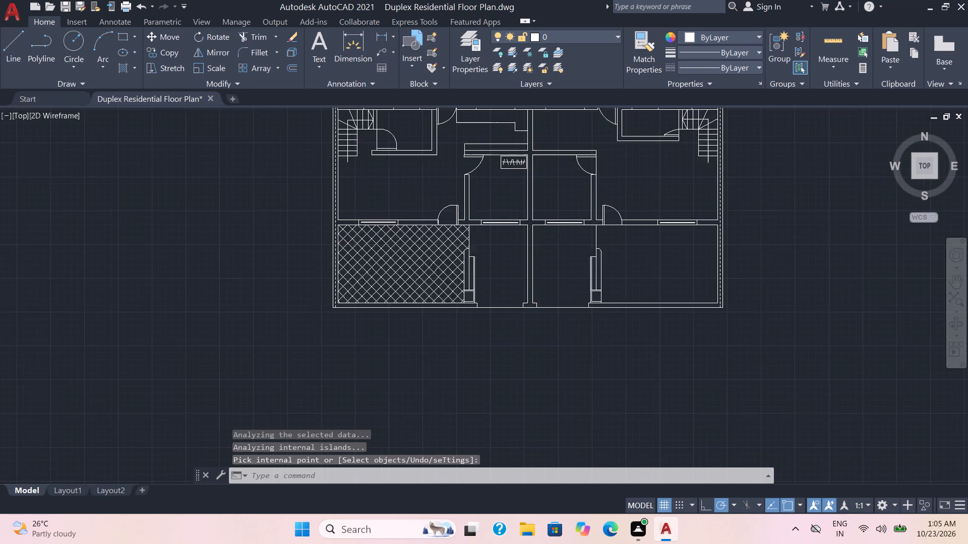
{"action": "middle_click_drag", "start_coordinate": [675, 239], "coordinate": [550, 451]}
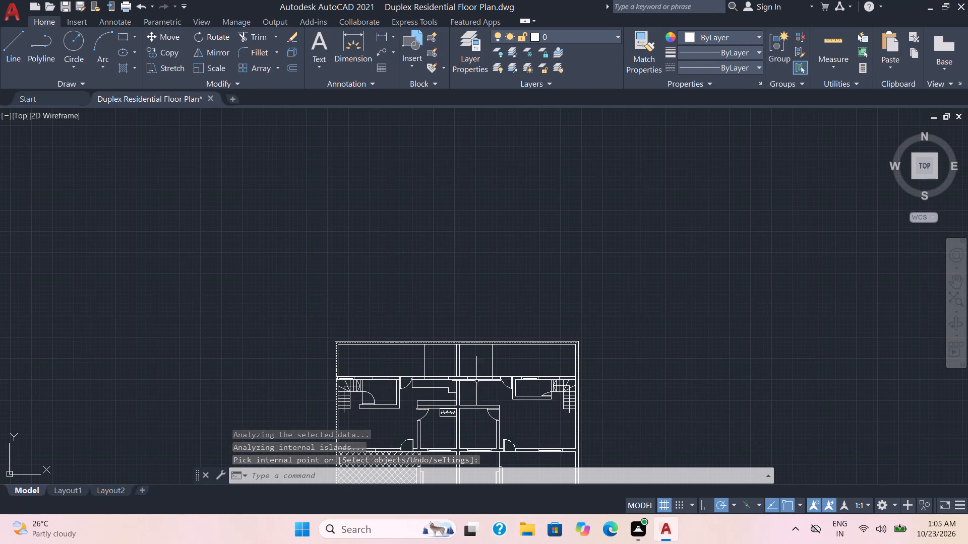
{"action": "scroll", "coordinate": [475, 378], "scroll_direction": "up", "scroll_amount": 1}
{"action": "scroll", "coordinate": [422, 356], "scroll_direction": "up", "scroll_amount": 1}
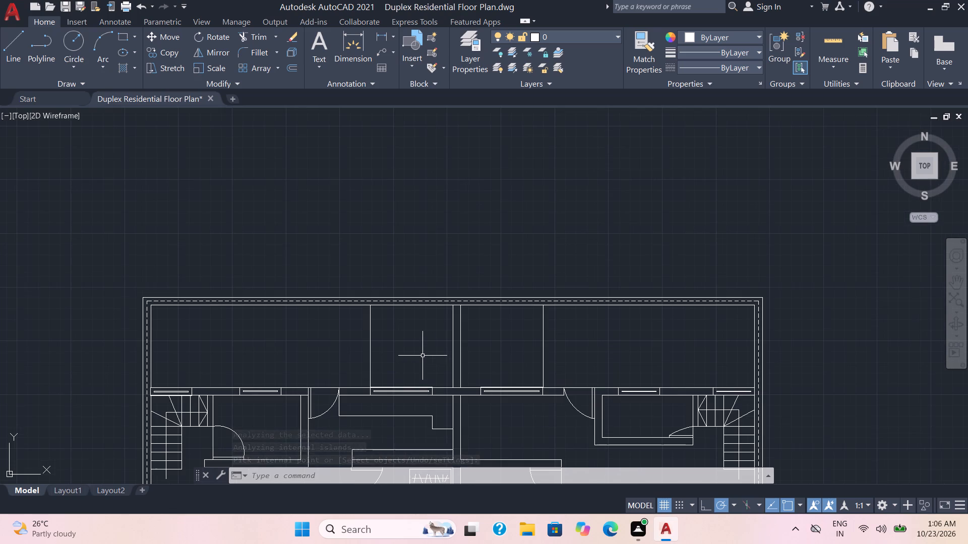
{"action": "middle_click_drag", "start_coordinate": [422, 356], "coordinate": [414, 291]}
{"action": "left_click", "coordinate": [122, 71]}
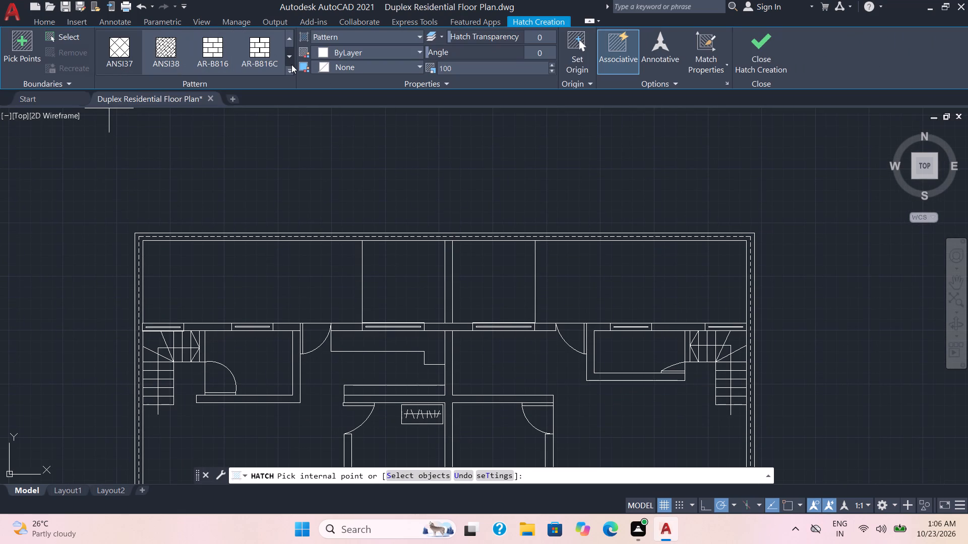
{"action": "left_click", "coordinate": [287, 70]}
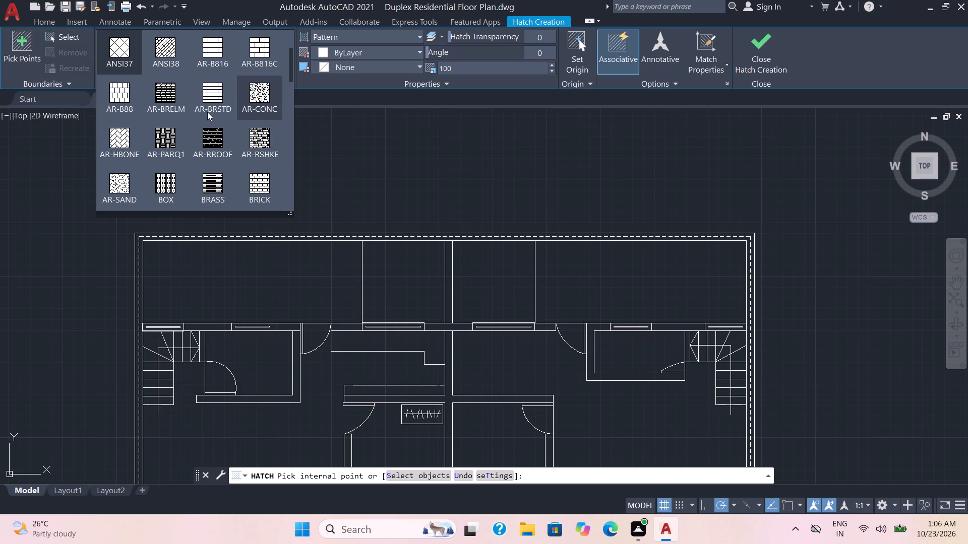
{"action": "scroll", "coordinate": [291, 105], "scroll_direction": "down", "scroll_amount": 1}
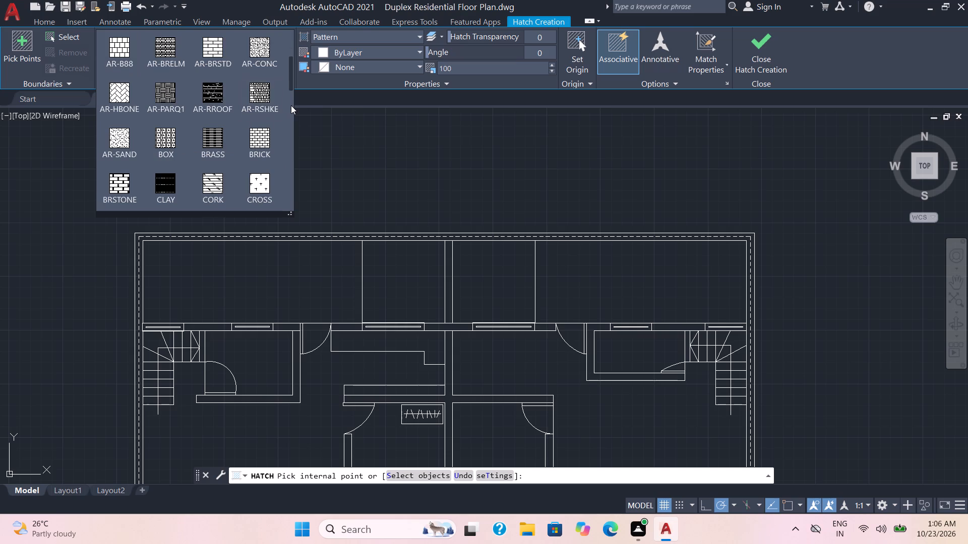
{"action": "scroll", "coordinate": [291, 105], "scroll_direction": "down", "scroll_amount": 2}
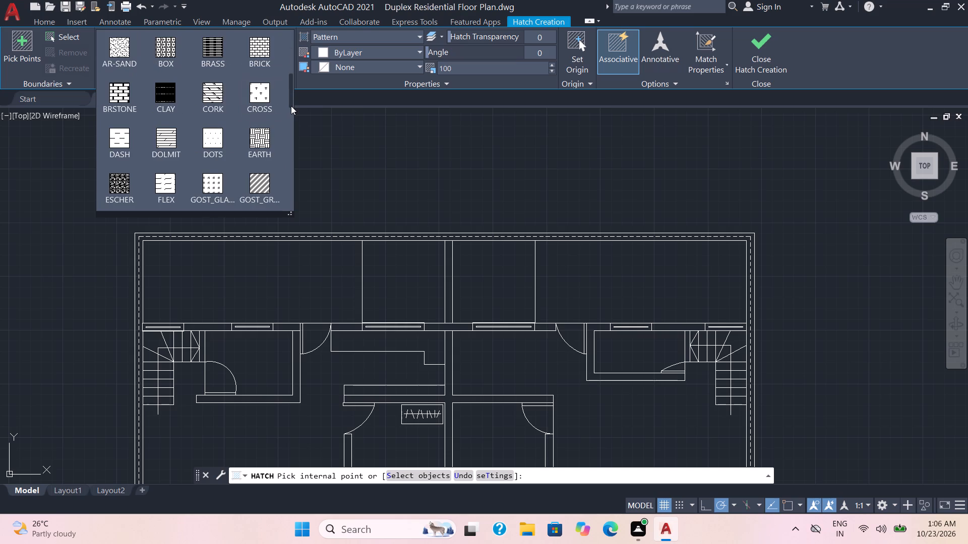
{"action": "scroll", "coordinate": [291, 106], "scroll_direction": "down", "scroll_amount": 2}
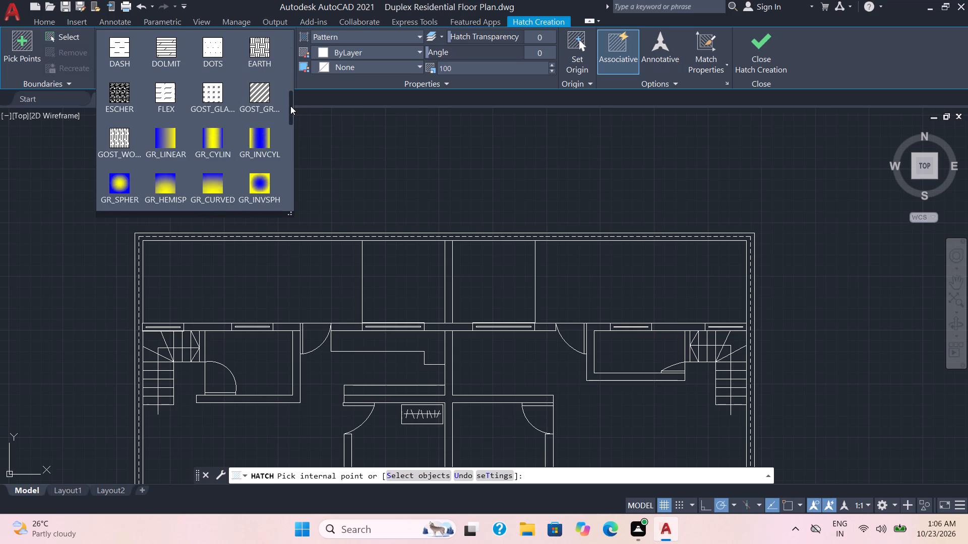
{"action": "scroll", "coordinate": [290, 106], "scroll_direction": "down", "scroll_amount": 3}
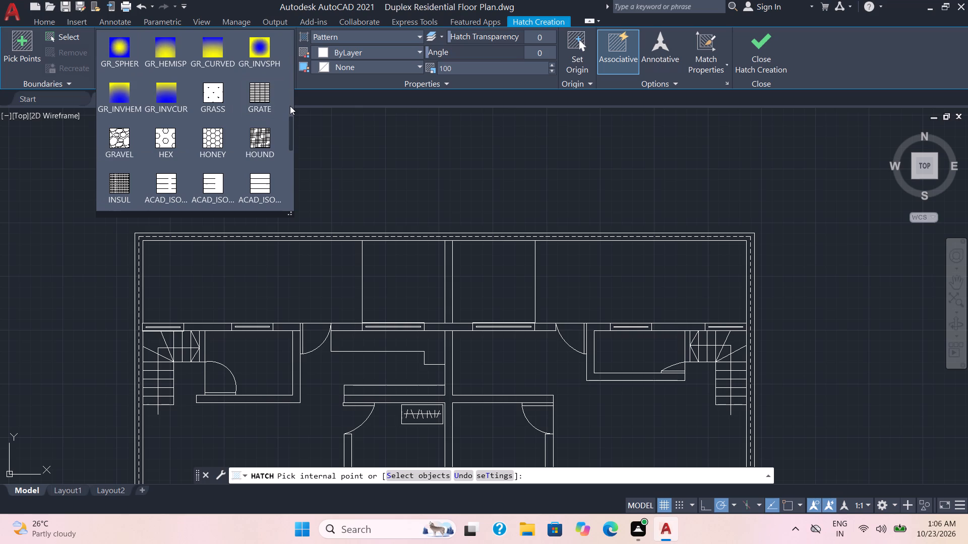
{"action": "scroll", "coordinate": [290, 106], "scroll_direction": "down", "scroll_amount": 3}
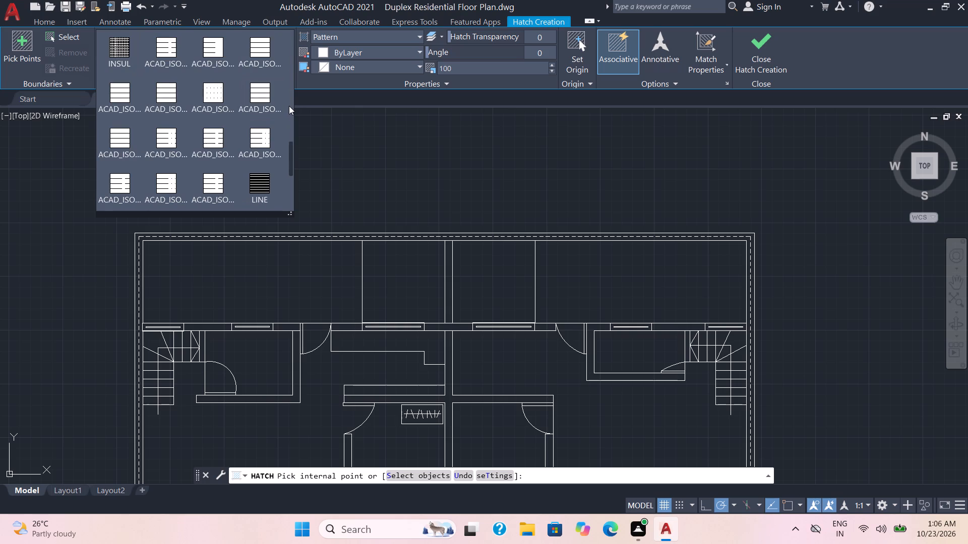
{"action": "scroll", "coordinate": [289, 106], "scroll_direction": "down", "scroll_amount": 1}
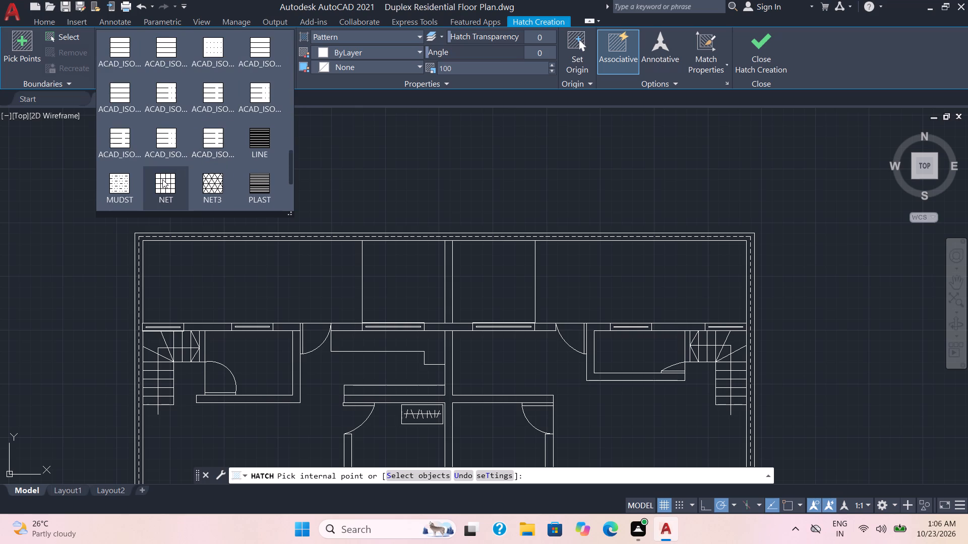
{"action": "left_click", "coordinate": [162, 178]}
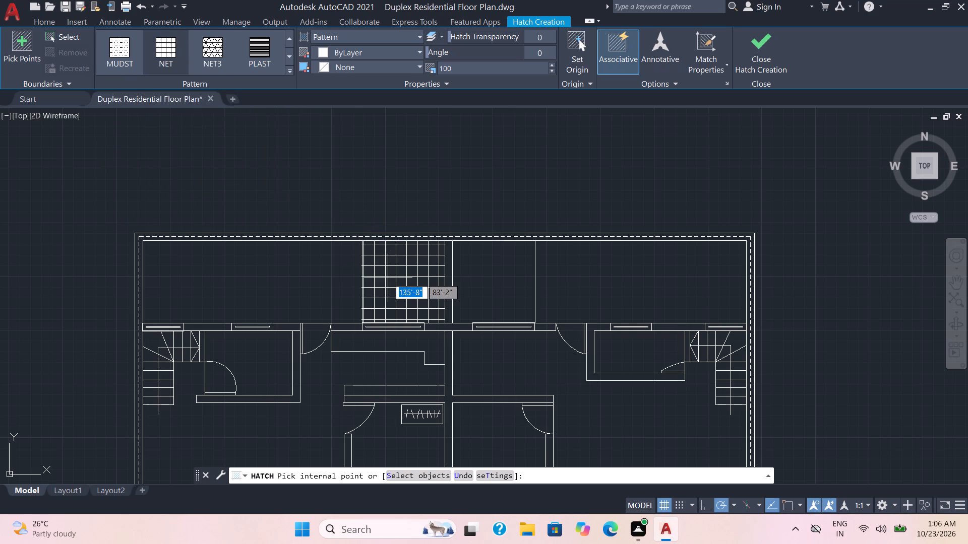
{"action": "left_click", "coordinate": [388, 277]}
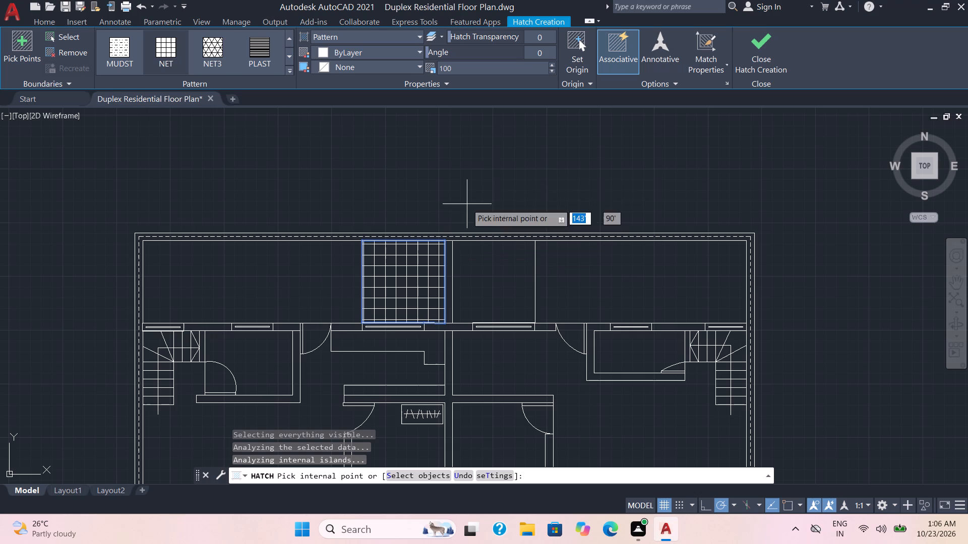
{"action": "left_click", "coordinate": [758, 53]}
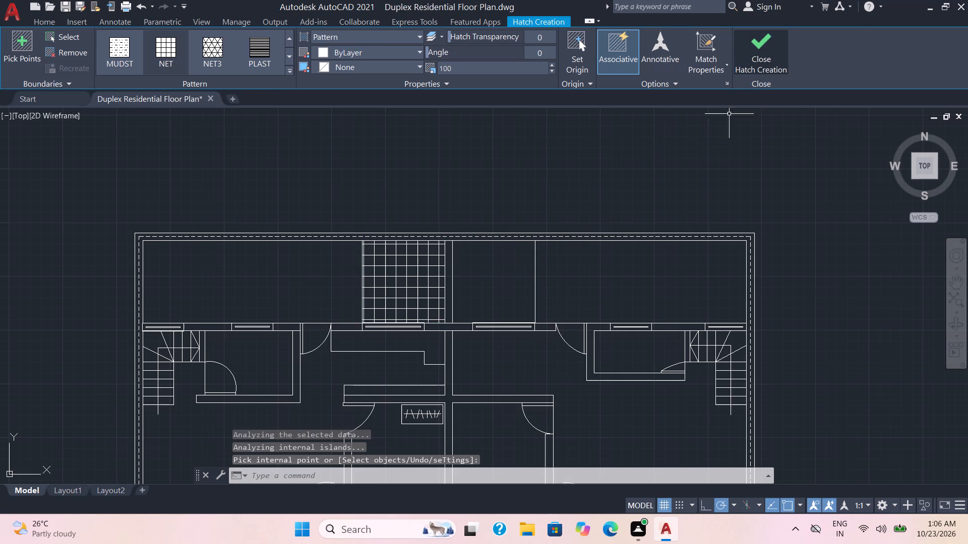
Open the block libraries and look through the dining_tables_2.dwg blocks for a table suited to the west unit.
{"action": "scroll", "coordinate": [638, 246], "scroll_direction": "down", "scroll_amount": 2}
{"action": "scroll", "coordinate": [658, 354], "scroll_direction": "up", "scroll_amount": 1}
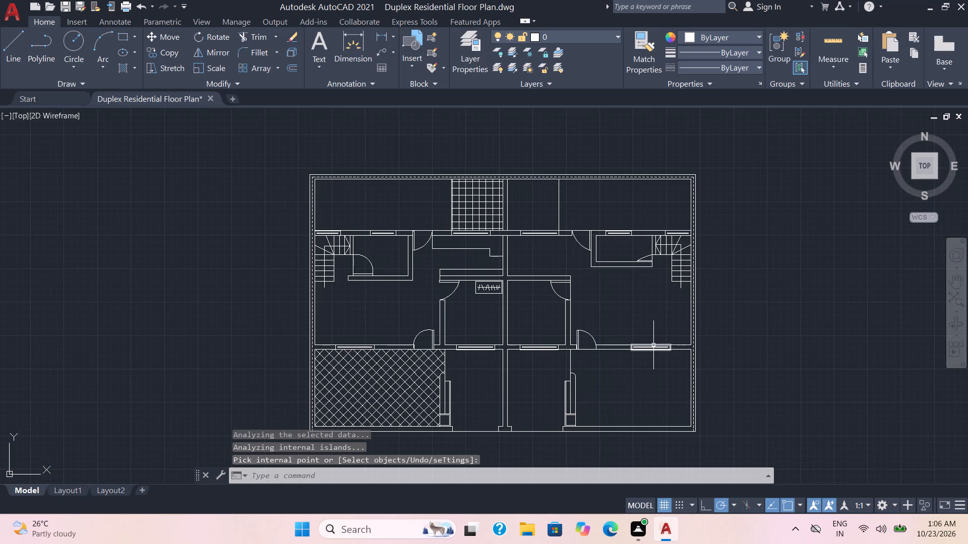
{"action": "middle_click_drag", "start_coordinate": [653, 345], "coordinate": [535, 319]}
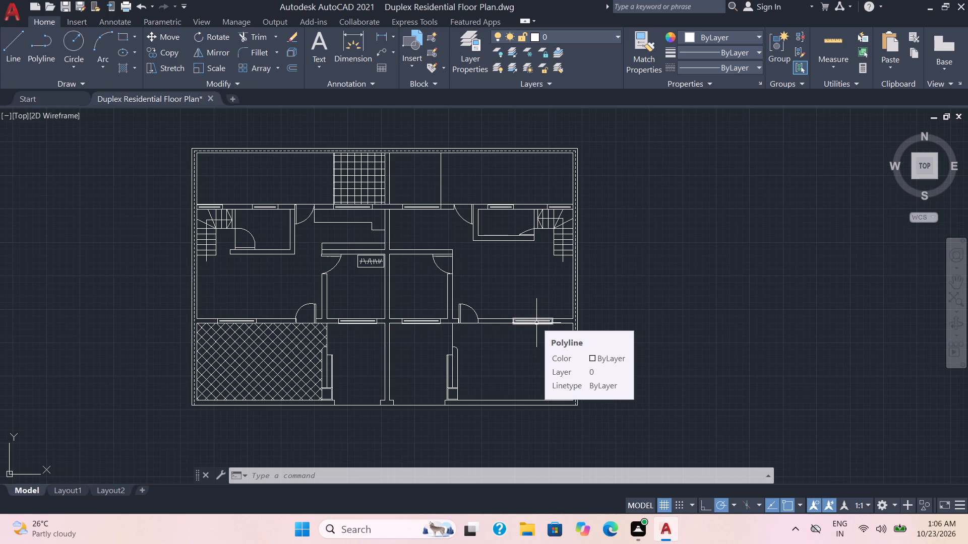
{"action": "left_click", "coordinate": [74, 22]}
{"action": "left_click", "coordinate": [14, 69]}
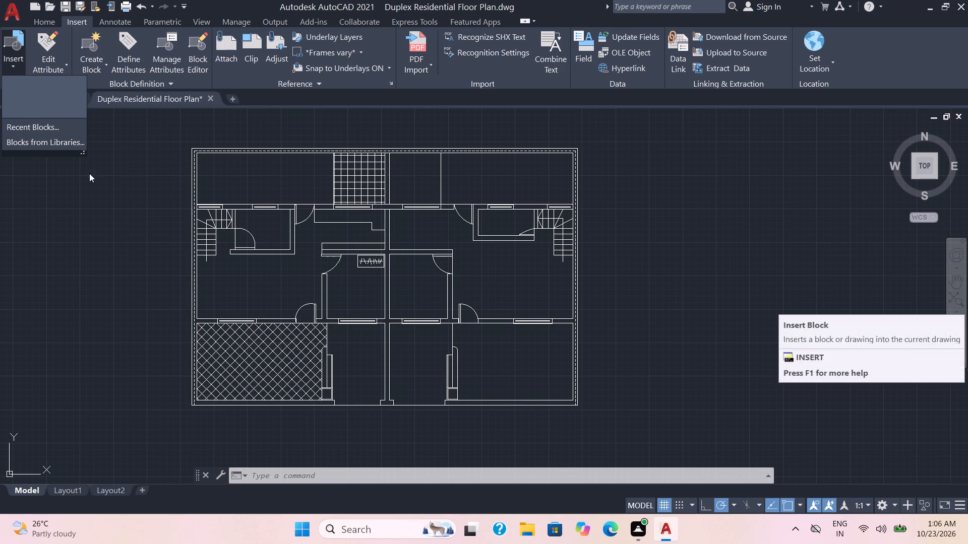
{"action": "left_click", "coordinate": [56, 140]}
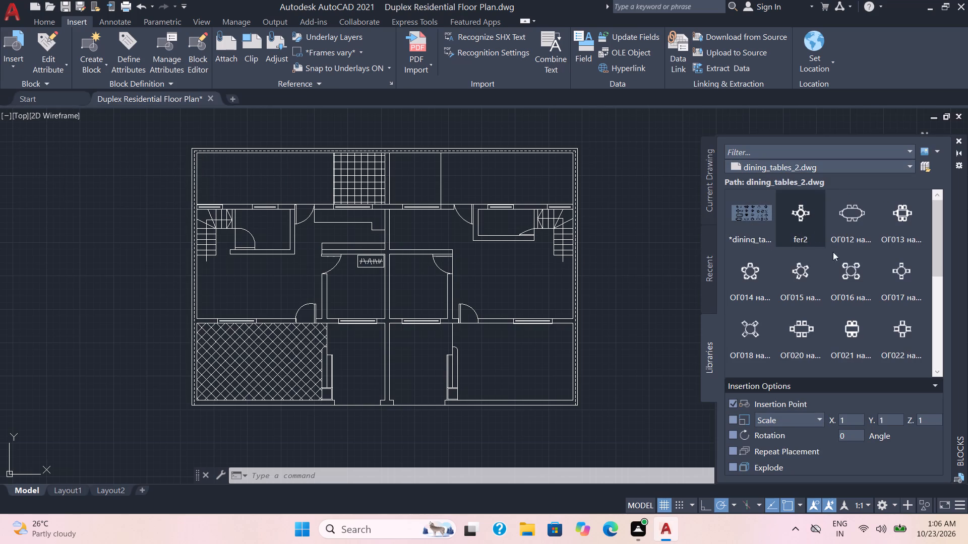
{"action": "left_click", "coordinate": [937, 236]}
{"action": "scroll", "coordinate": [937, 241], "scroll_direction": "down", "scroll_amount": 1}
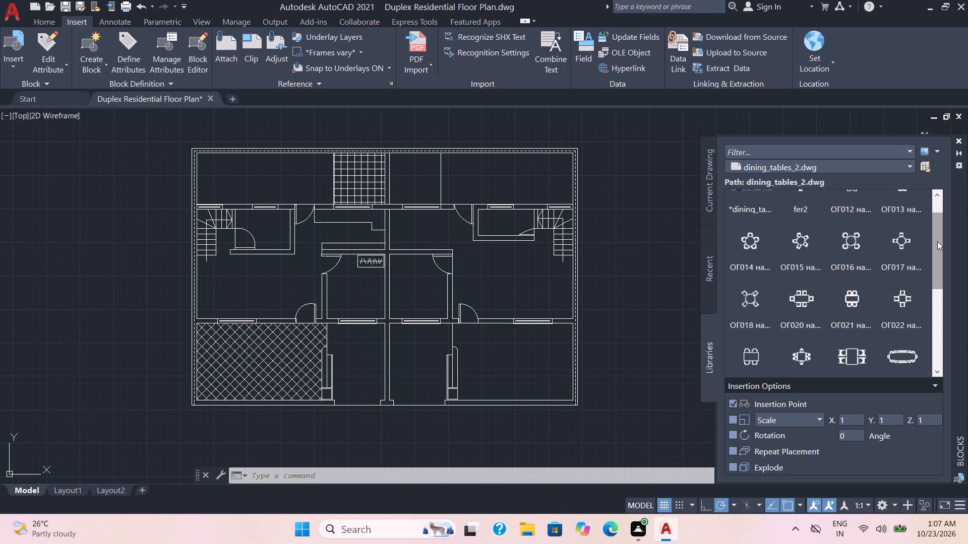
{"action": "scroll", "coordinate": [937, 241], "scroll_direction": "down", "scroll_amount": 1}
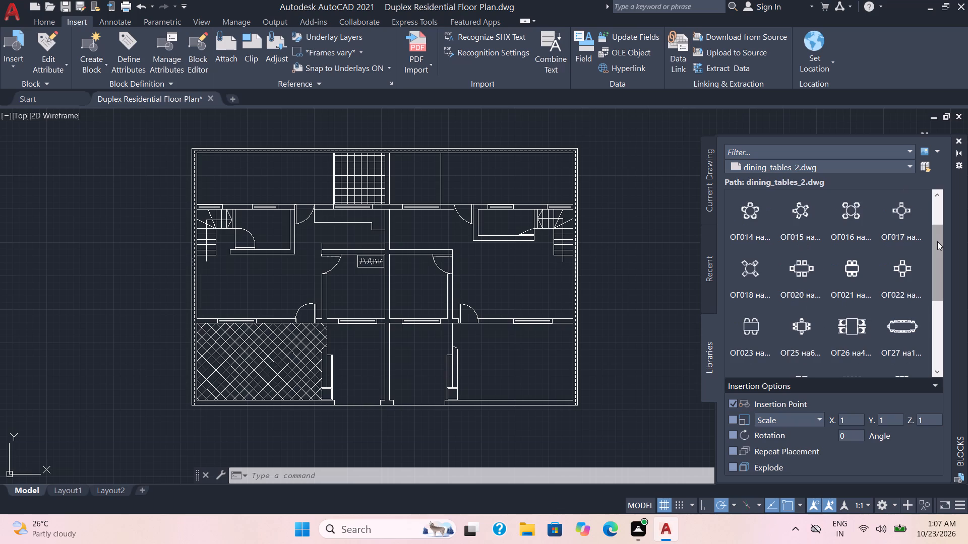
{"action": "scroll", "coordinate": [937, 241], "scroll_direction": "down", "scroll_amount": 1}
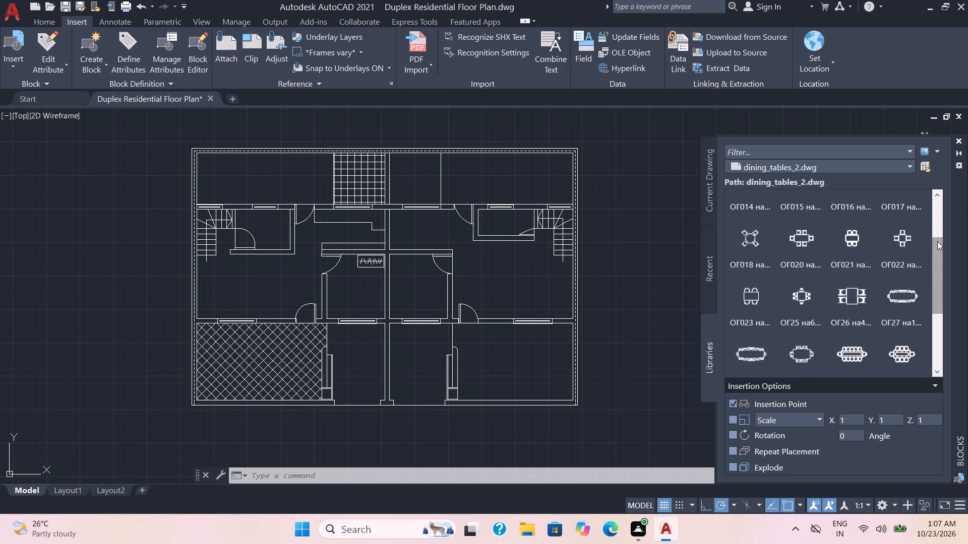
{"action": "scroll", "coordinate": [937, 241], "scroll_direction": "down", "scroll_amount": 1}
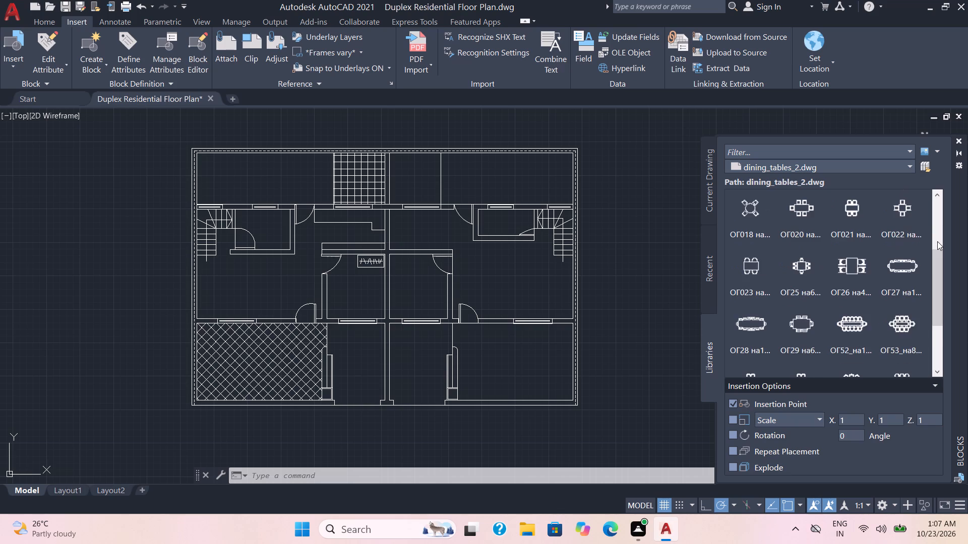
{"action": "scroll", "coordinate": [937, 241], "scroll_direction": "down", "scroll_amount": 3}
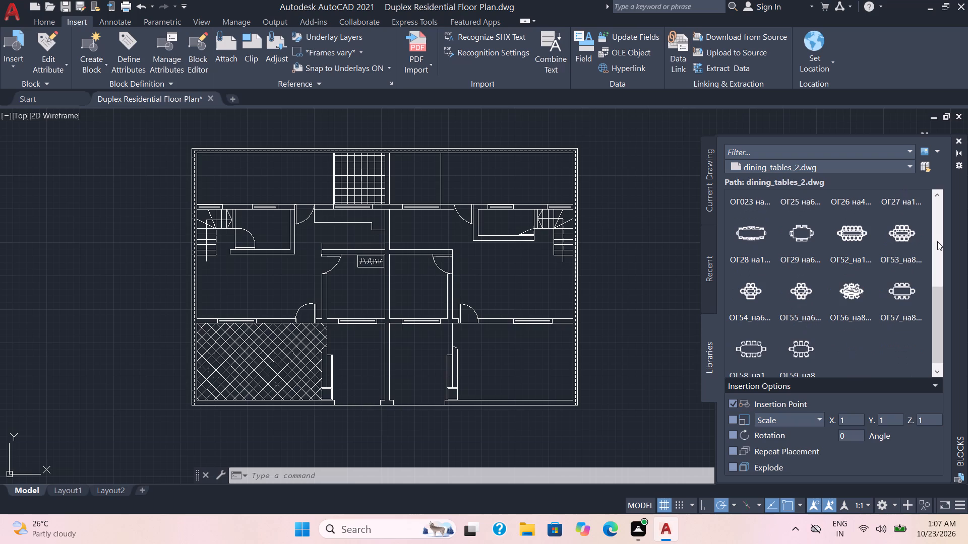
{"action": "scroll", "coordinate": [937, 241], "scroll_direction": "down", "scroll_amount": 1}
{"action": "scroll", "coordinate": [937, 241], "scroll_direction": "up", "scroll_amount": 2}
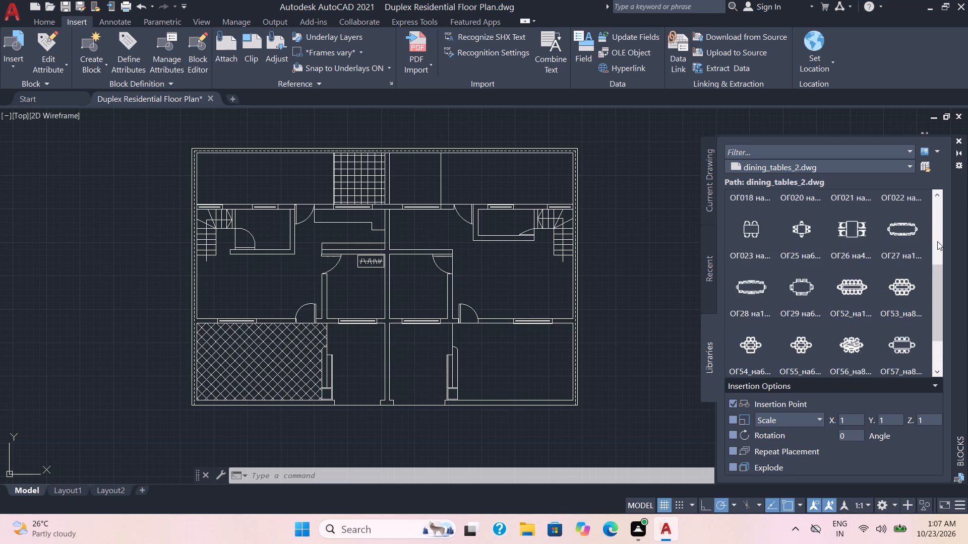
{"action": "scroll", "coordinate": [937, 241], "scroll_direction": "up", "scroll_amount": 1}
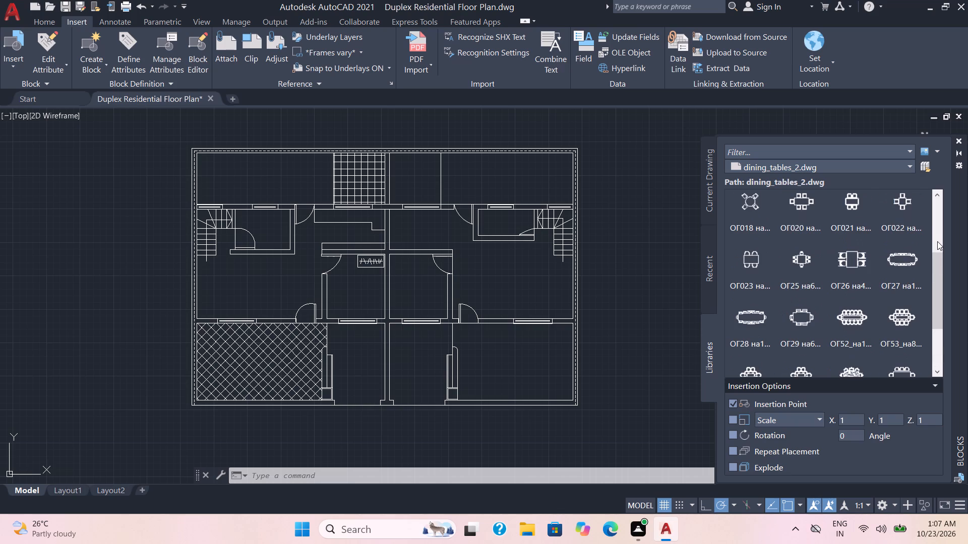
{"action": "scroll", "coordinate": [937, 241], "scroll_direction": "up", "scroll_amount": 1}
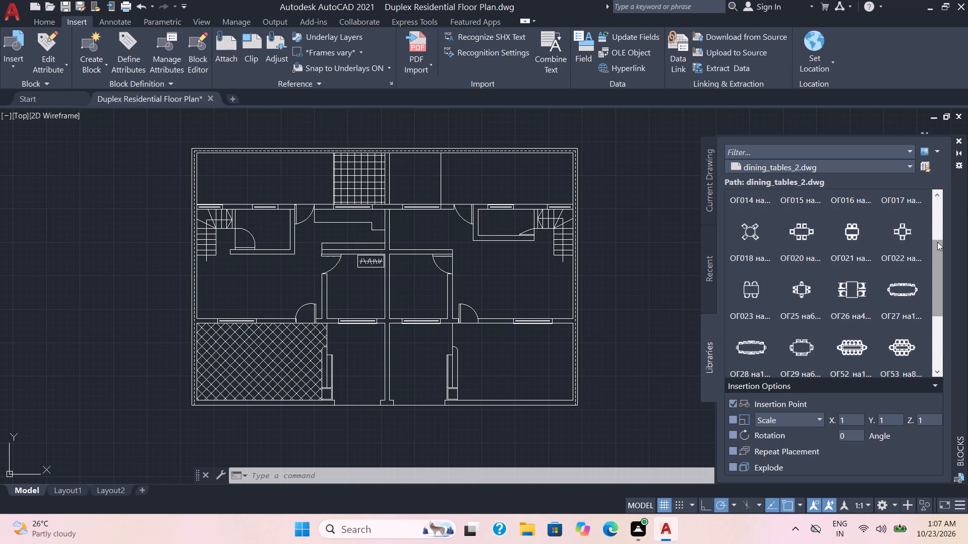
{"action": "scroll", "coordinate": [937, 242], "scroll_direction": "up", "scroll_amount": 1}
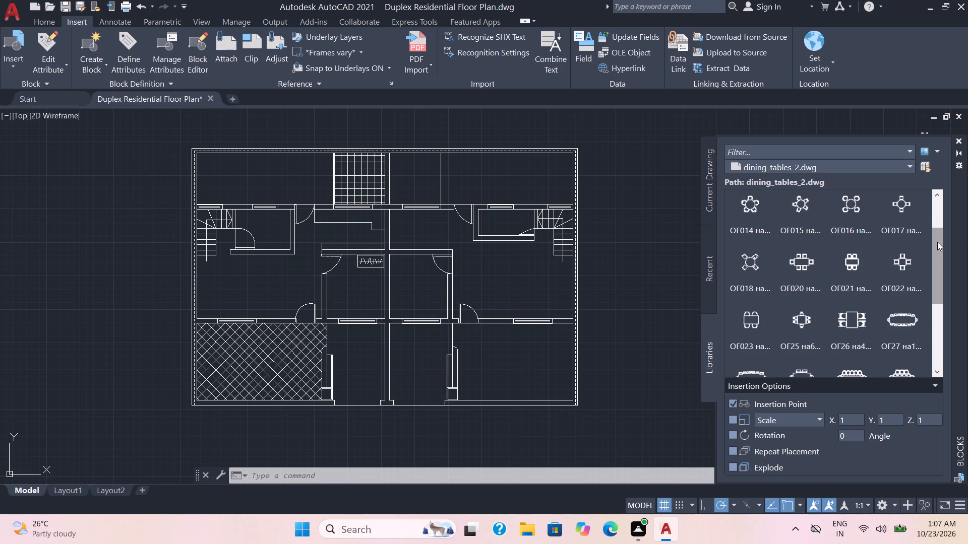
{"action": "scroll", "coordinate": [937, 242], "scroll_direction": "up", "scroll_amount": 2}
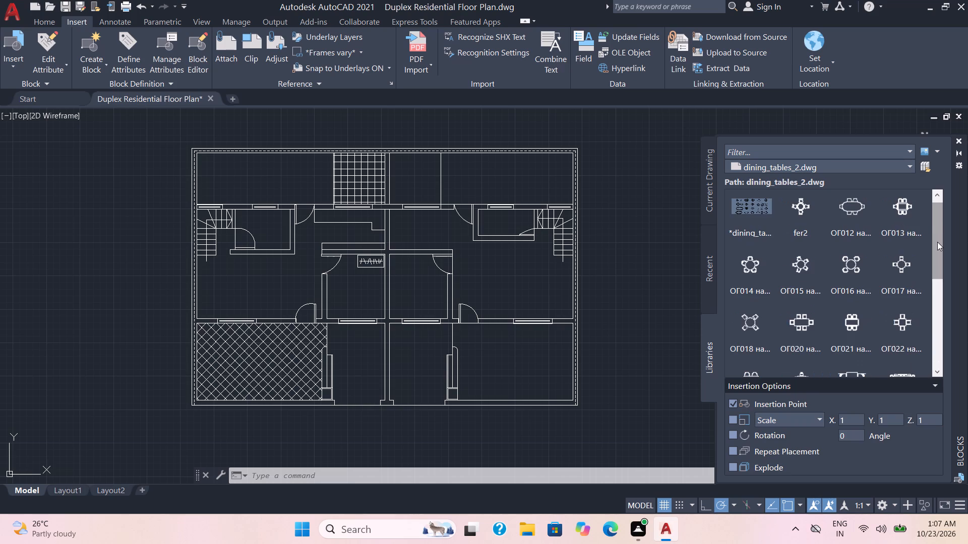
{"action": "scroll", "coordinate": [937, 242], "scroll_direction": "down", "scroll_amount": 1}
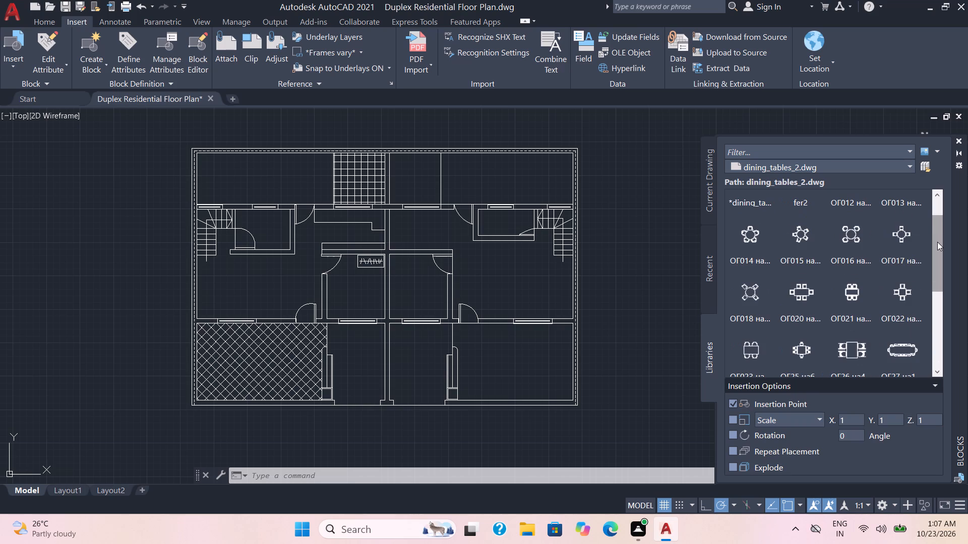
{"action": "scroll", "coordinate": [937, 242], "scroll_direction": "down", "scroll_amount": 1}
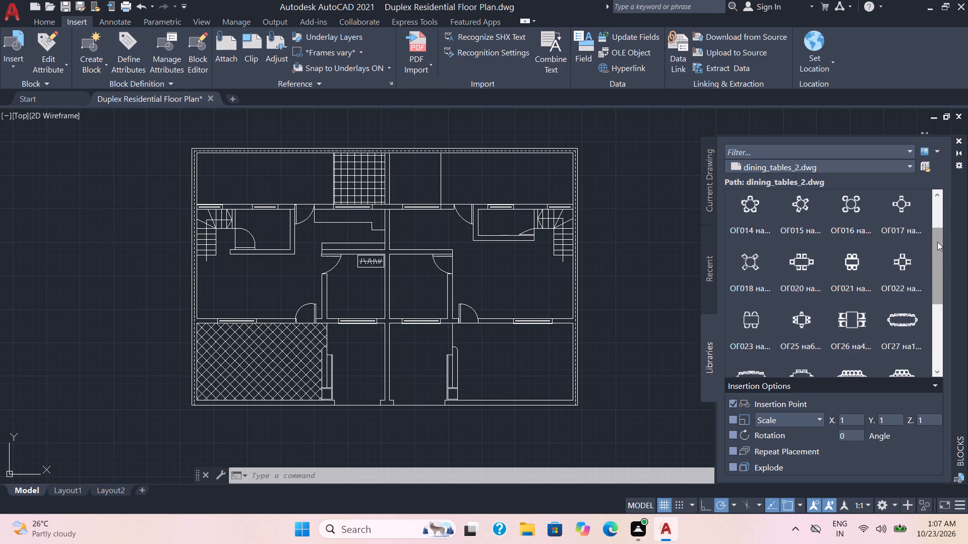
{"action": "scroll", "coordinate": [937, 242], "scroll_direction": "down", "scroll_amount": 1}
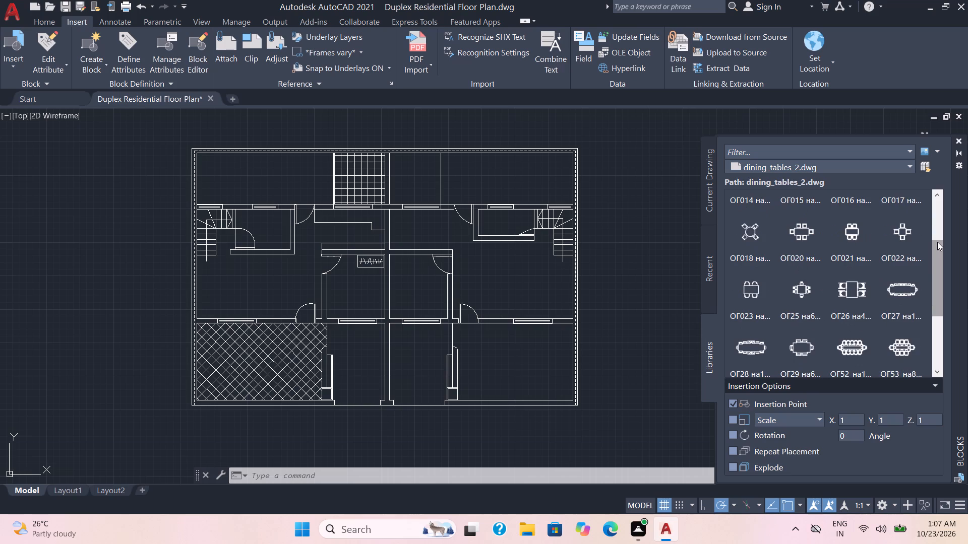
{"action": "scroll", "coordinate": [937, 242], "scroll_direction": "down", "scroll_amount": 2}
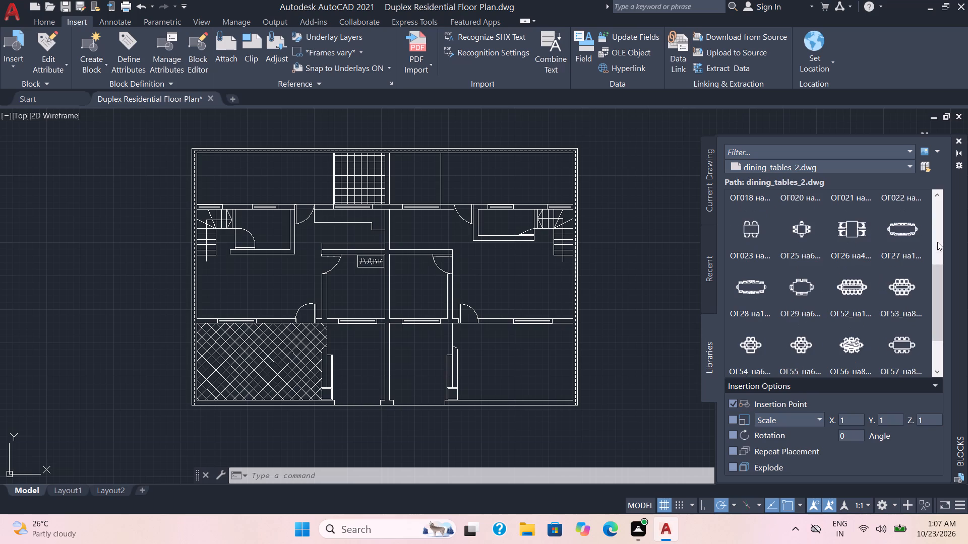
{"action": "scroll", "coordinate": [937, 242], "scroll_direction": "down", "scroll_amount": 1}
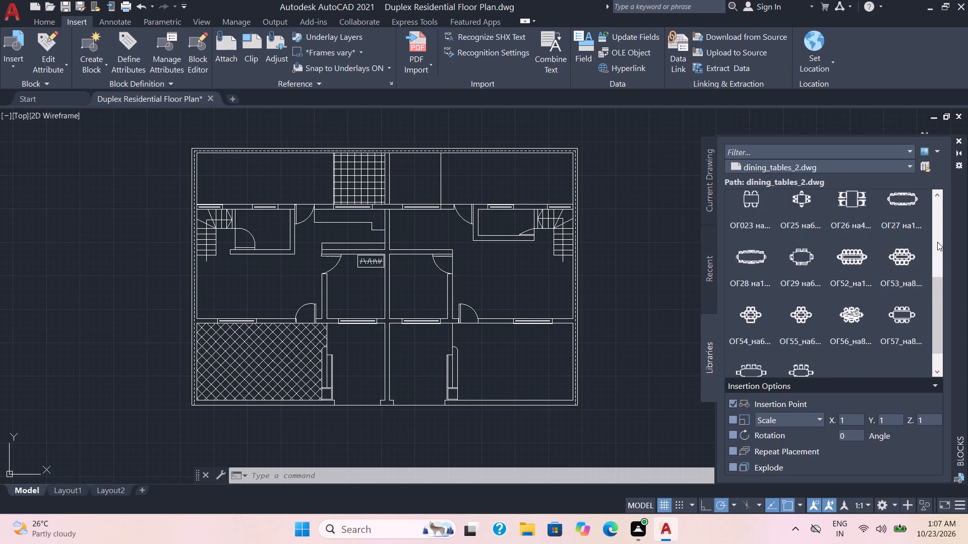
{"action": "scroll", "coordinate": [937, 242], "scroll_direction": "up", "scroll_amount": 3}
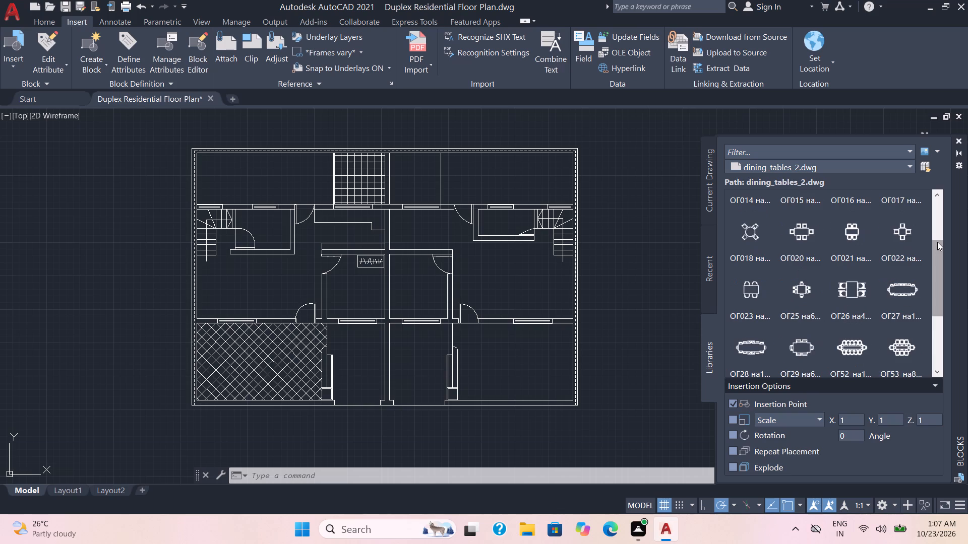
{"action": "scroll", "coordinate": [937, 242], "scroll_direction": "up", "scroll_amount": 1}
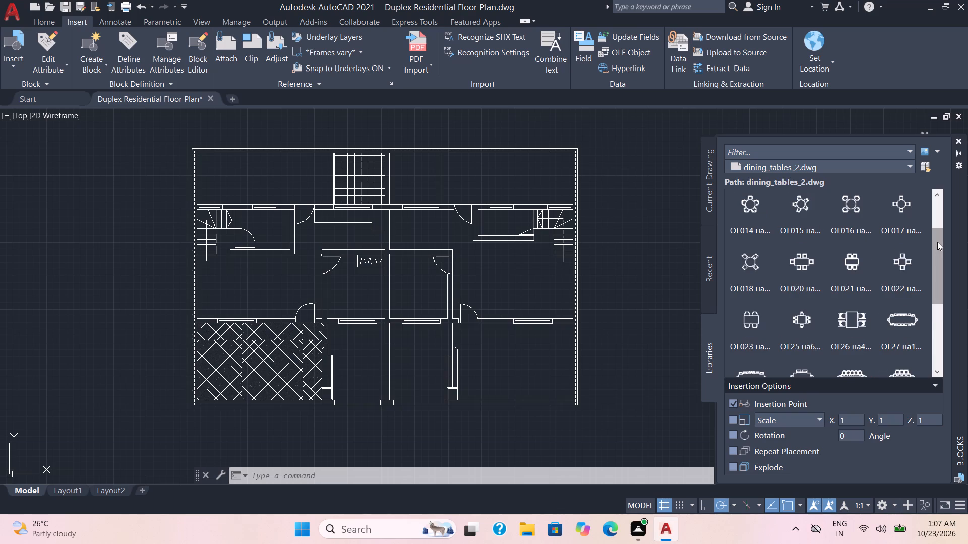
{"action": "scroll", "coordinate": [937, 242], "scroll_direction": "up", "scroll_amount": 2}
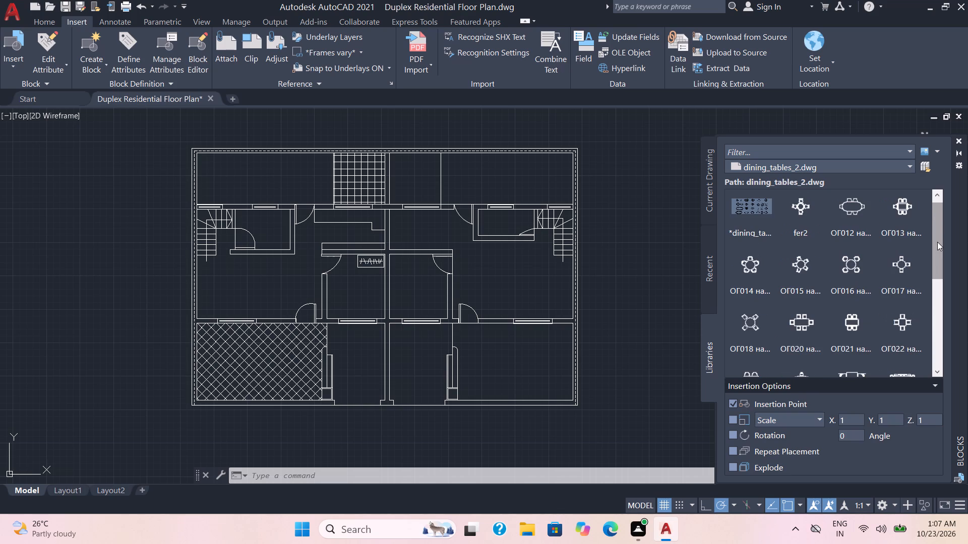
{"action": "scroll", "coordinate": [937, 242], "scroll_direction": "up", "scroll_amount": 1}
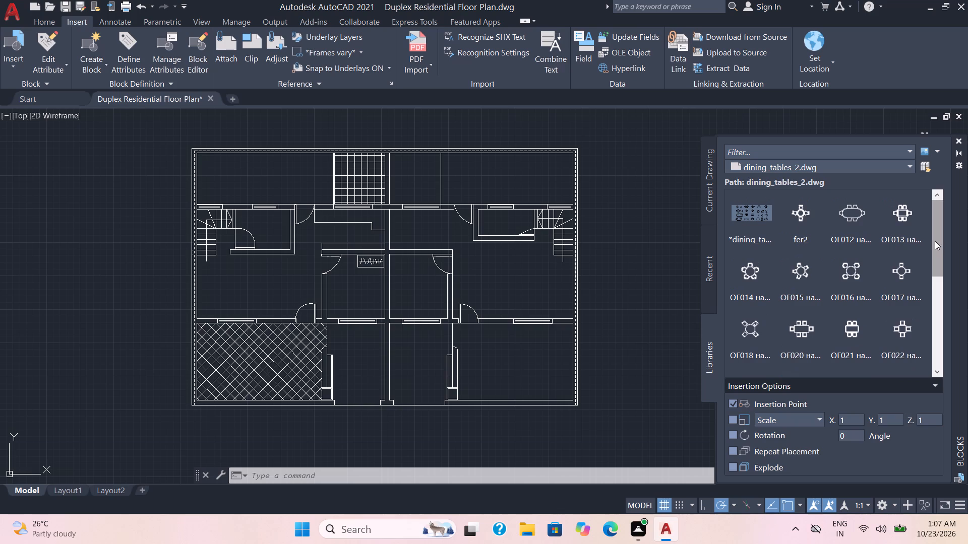
Insert the six-seat ОГ013 dining table block in the west unit's hall, south of the small stair-side room, at about 124', 67'-9".
{"action": "left_click", "coordinate": [901, 217]}
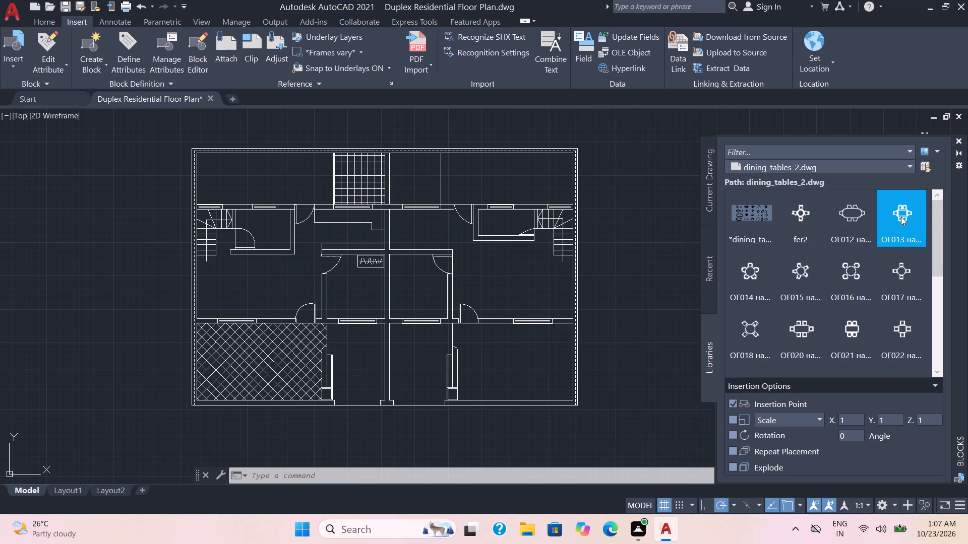
{"action": "left_click", "coordinate": [901, 217]}
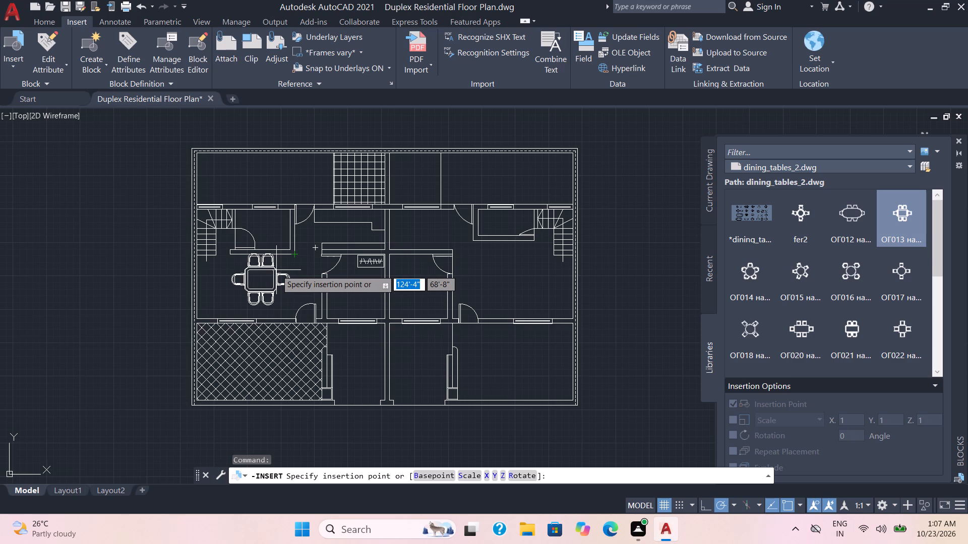
{"action": "scroll", "coordinate": [275, 269], "scroll_direction": "up", "scroll_amount": 3}
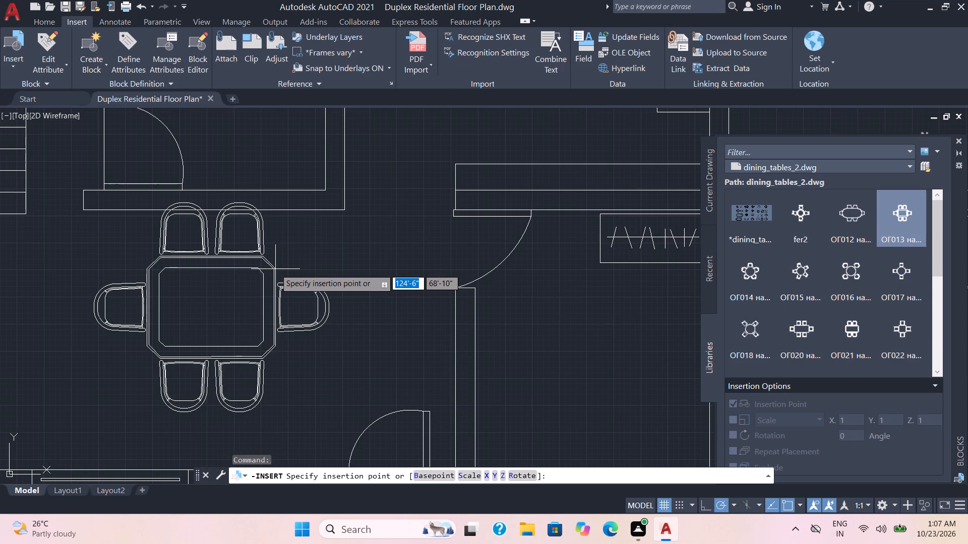
{"action": "scroll", "coordinate": [275, 269], "scroll_direction": "down", "scroll_amount": 1}
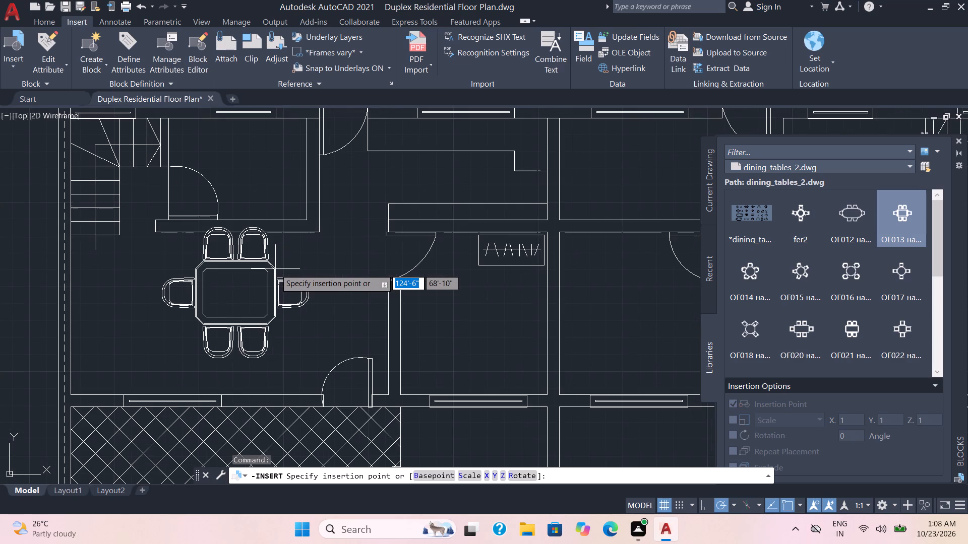
{"action": "scroll", "coordinate": [275, 269], "scroll_direction": "down", "scroll_amount": 1}
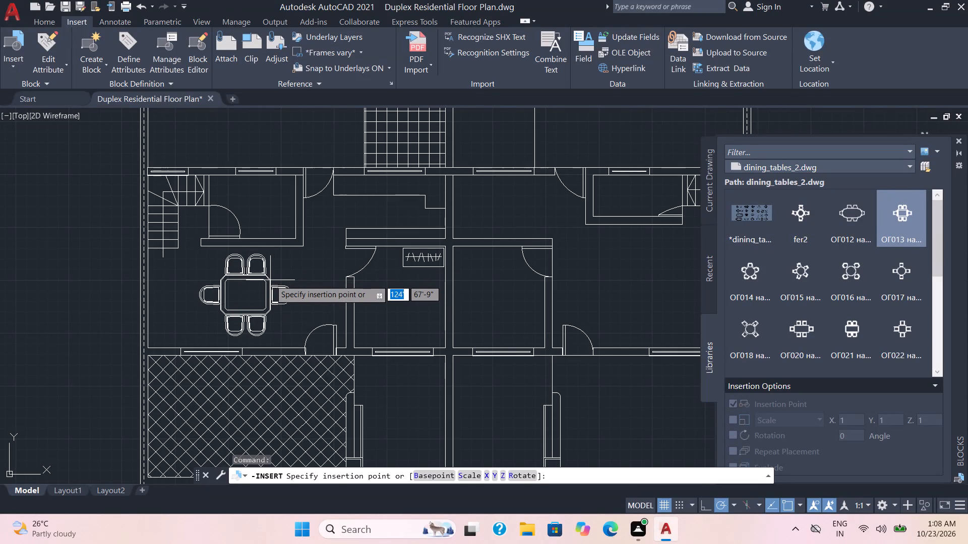
{"action": "left_click", "coordinate": [270, 280]}
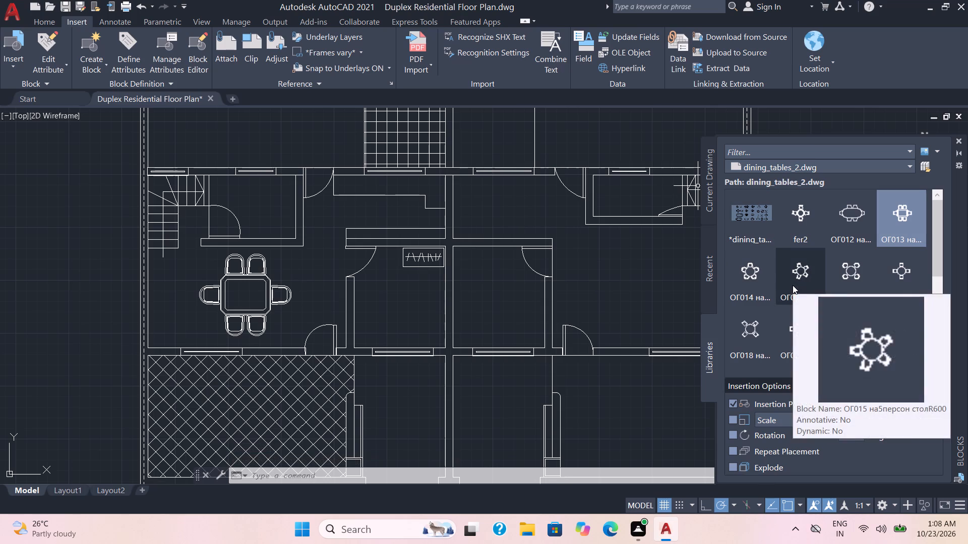
Open the kitchen_appliances.dwg block library and look through its blocks for a fixture suited to the west unit's kitchen counter.
{"action": "scroll", "coordinate": [793, 285], "scroll_direction": "down", "scroll_amount": 1}
{"action": "left_click", "coordinate": [793, 167]}
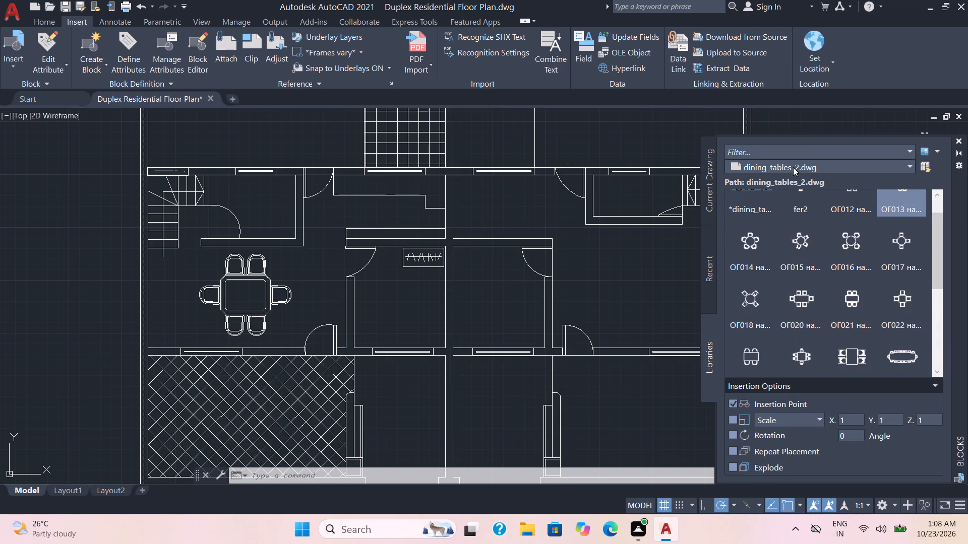
{"action": "left_click", "coordinate": [787, 197]}
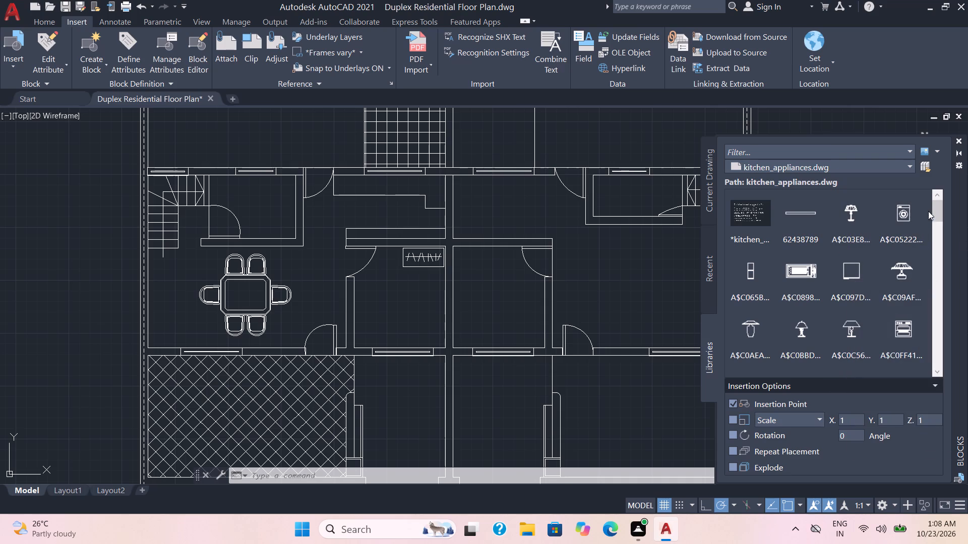
{"action": "left_click_drag", "start_coordinate": [937, 211], "coordinate": [938, 220]}
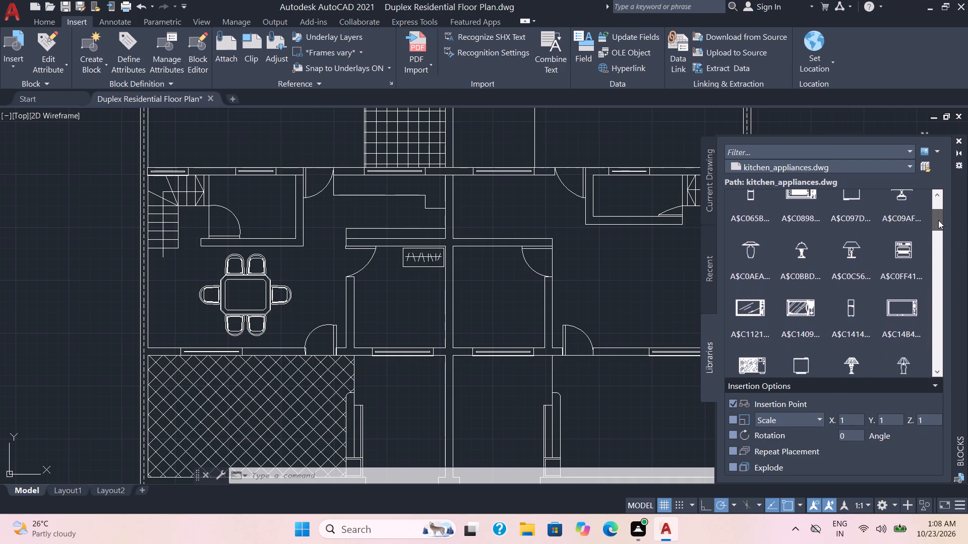
{"action": "left_click_drag", "start_coordinate": [938, 220], "coordinate": [940, 231]}
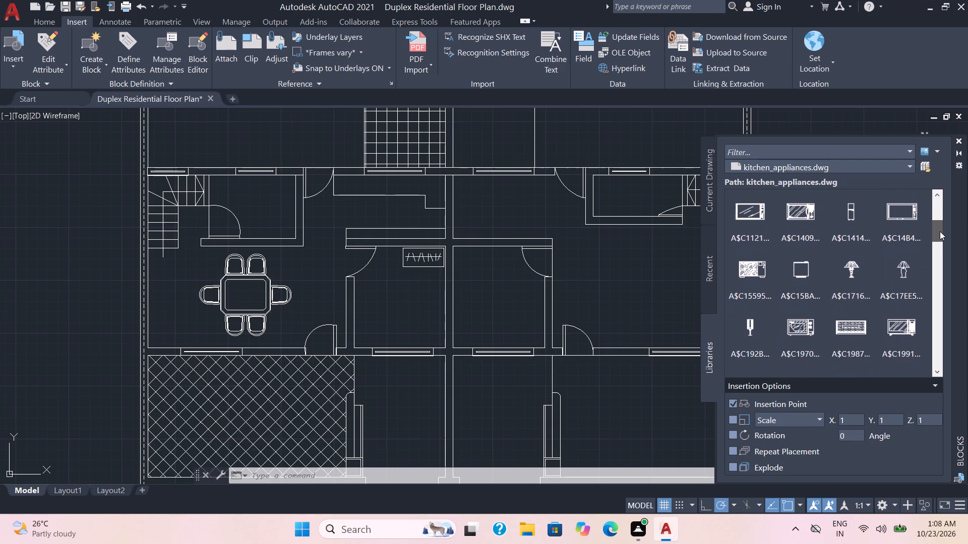
{"action": "left_click_drag", "start_coordinate": [940, 231], "coordinate": [941, 248]}
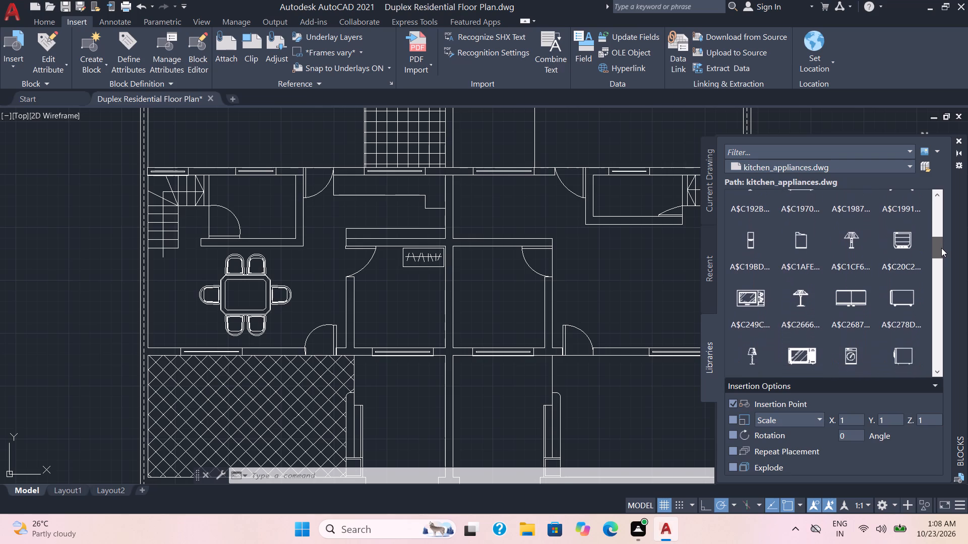
{"action": "left_click_drag", "start_coordinate": [941, 248], "coordinate": [941, 256]}
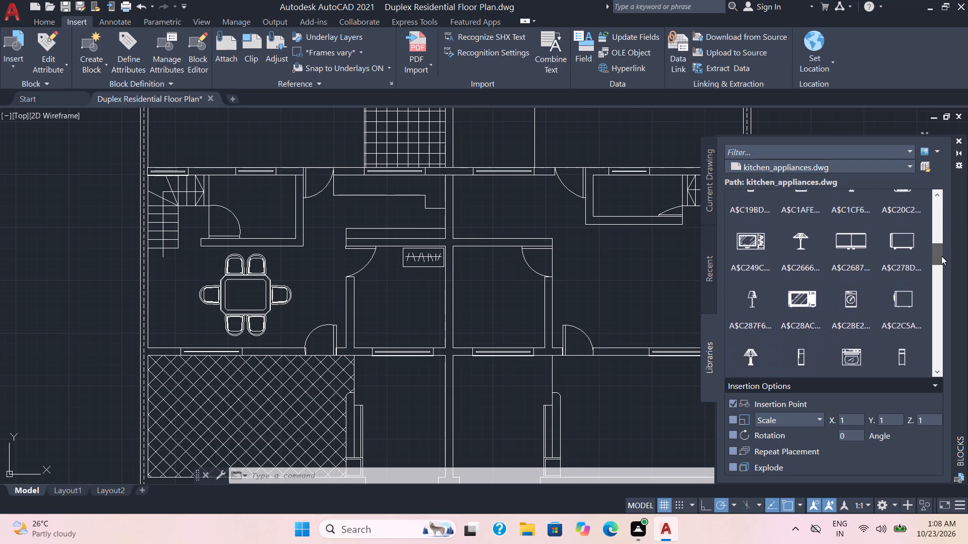
{"action": "left_click_drag", "start_coordinate": [941, 256], "coordinate": [940, 270]}
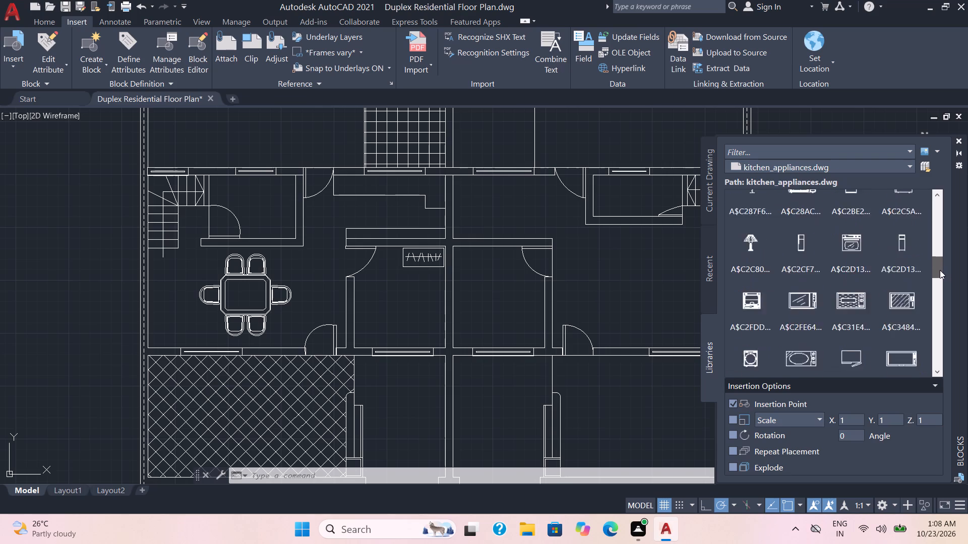
{"action": "left_click_drag", "start_coordinate": [940, 270], "coordinate": [939, 278]}
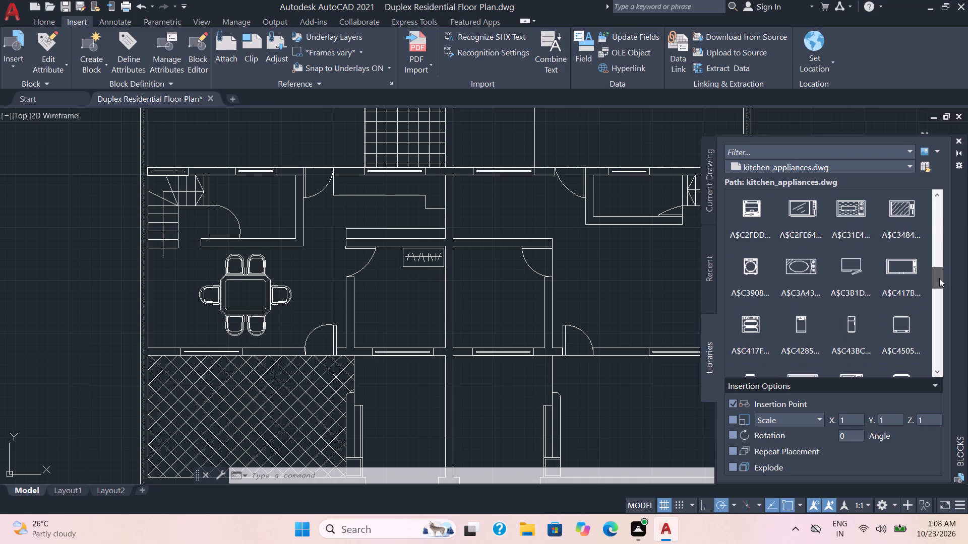
{"action": "left_click_drag", "start_coordinate": [939, 278], "coordinate": [937, 295]}
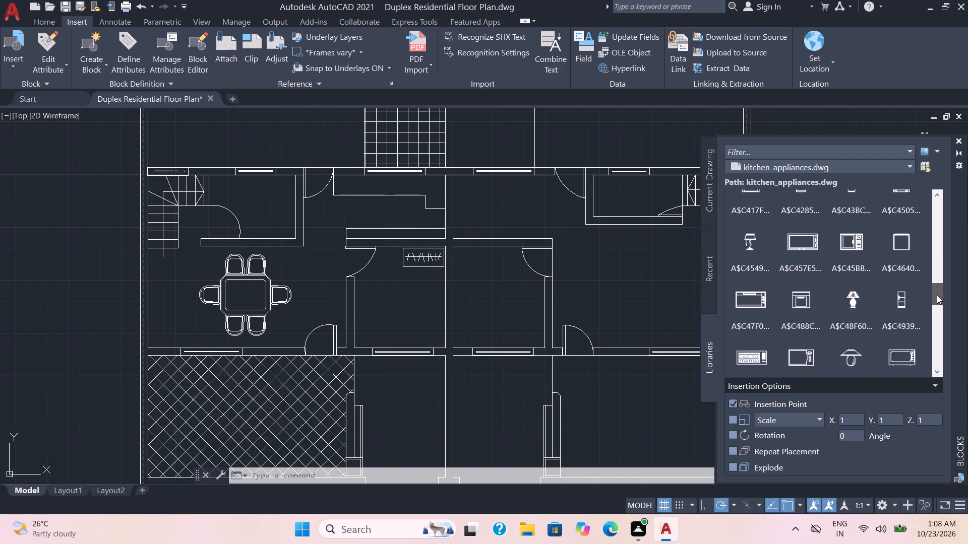
{"action": "left_click_drag", "start_coordinate": [937, 295], "coordinate": [929, 318]}
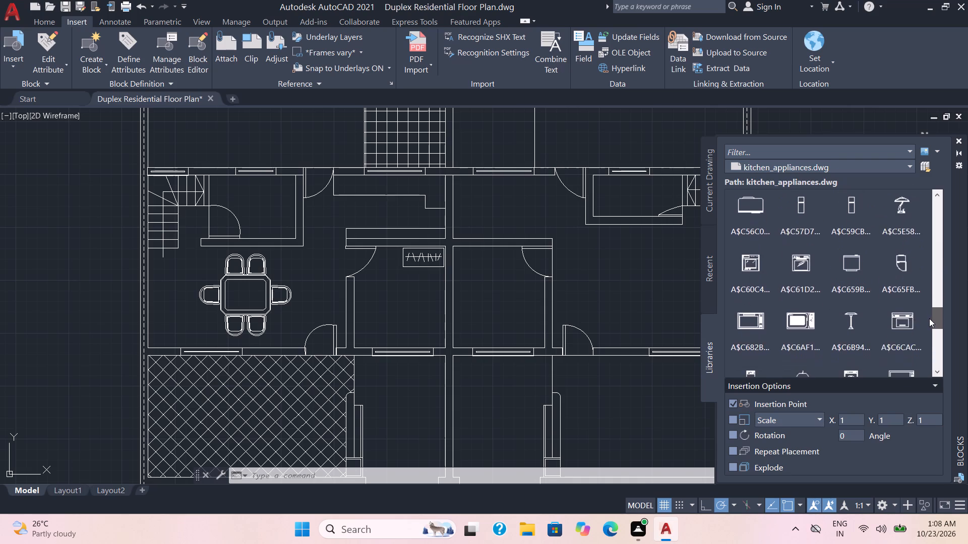
{"action": "left_click_drag", "start_coordinate": [929, 318], "coordinate": [922, 334]}
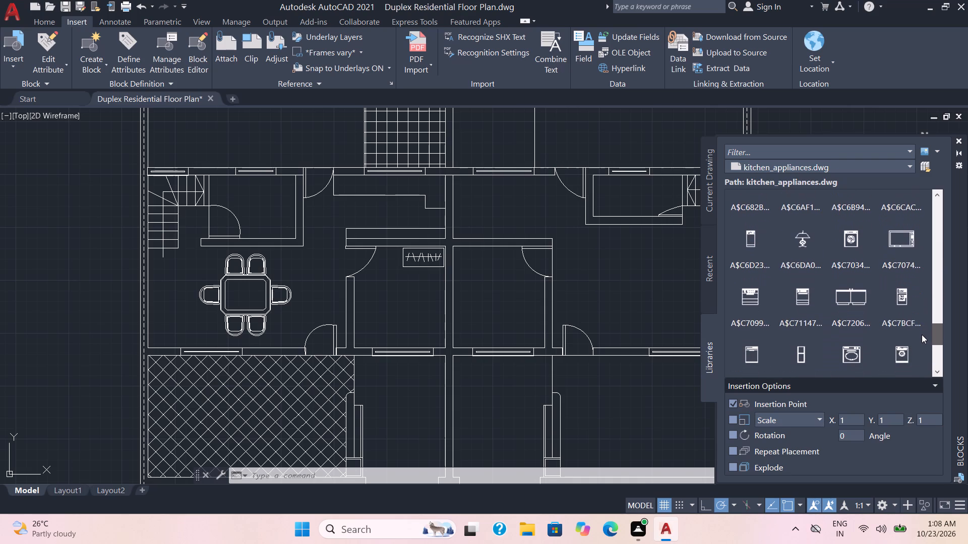
{"action": "left_click_drag", "start_coordinate": [922, 334], "coordinate": [919, 340]}
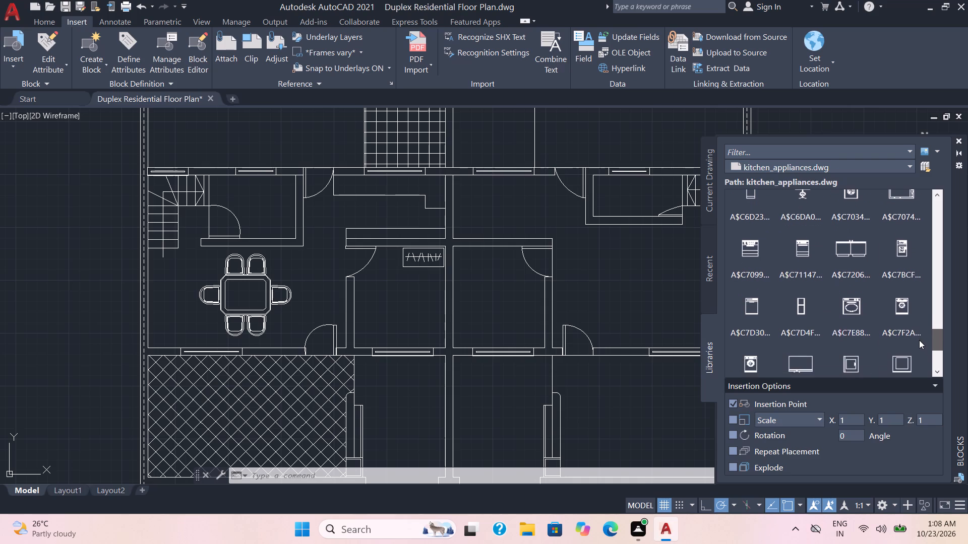
{"action": "left_click_drag", "start_coordinate": [919, 340], "coordinate": [918, 344]}
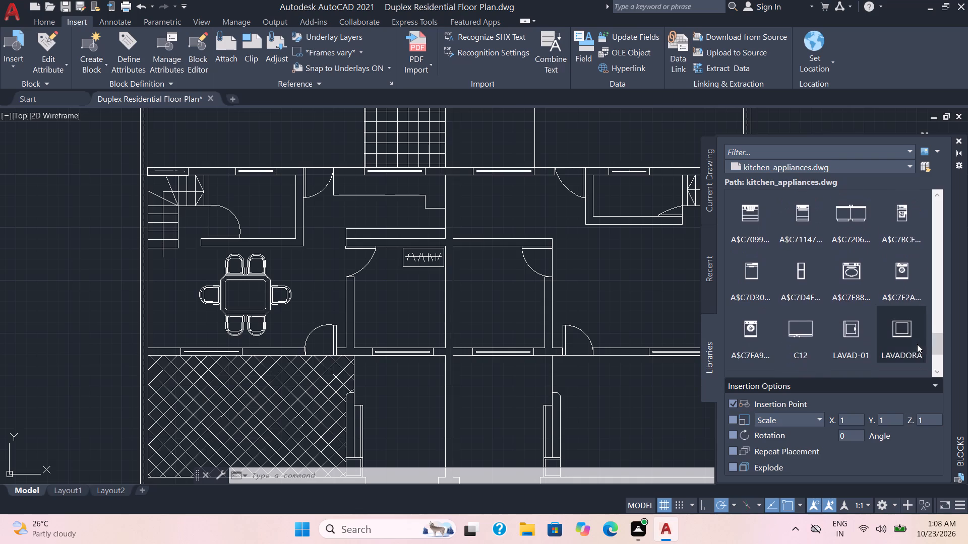
Insert the LAVAD-01 block in the empty space west of the floor plan.
{"action": "double_click", "coordinate": [853, 331]}
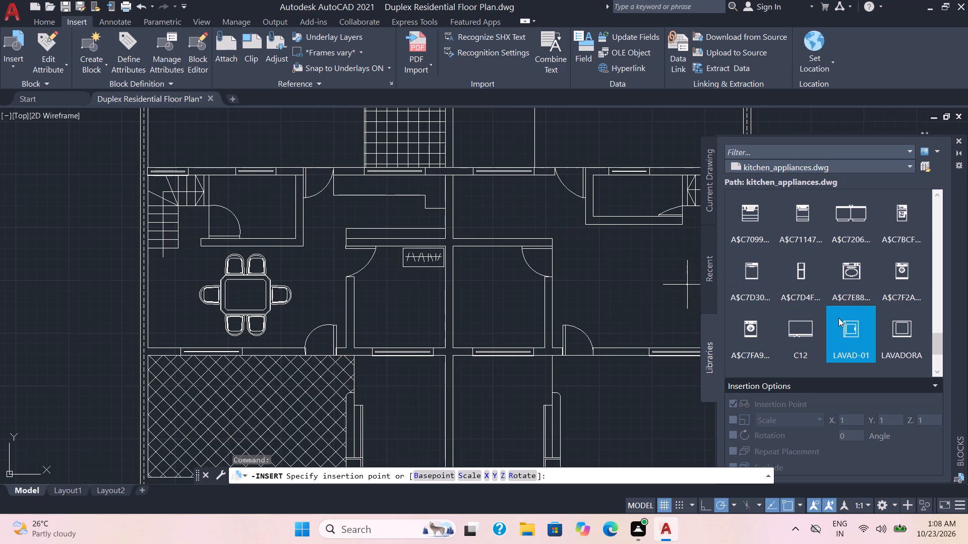
{"action": "double_click", "coordinate": [853, 326]}
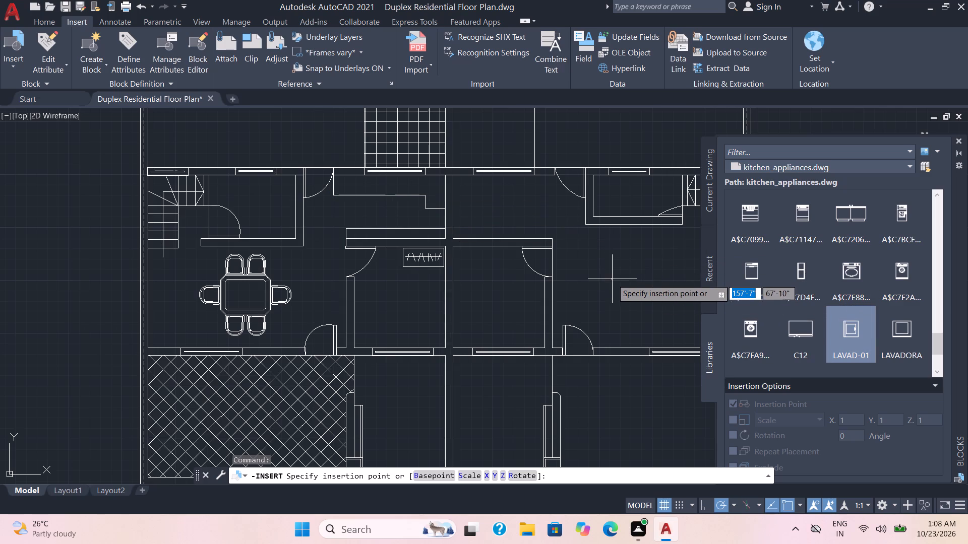
{"action": "scroll", "coordinate": [610, 277], "scroll_direction": "down", "scroll_amount": 2}
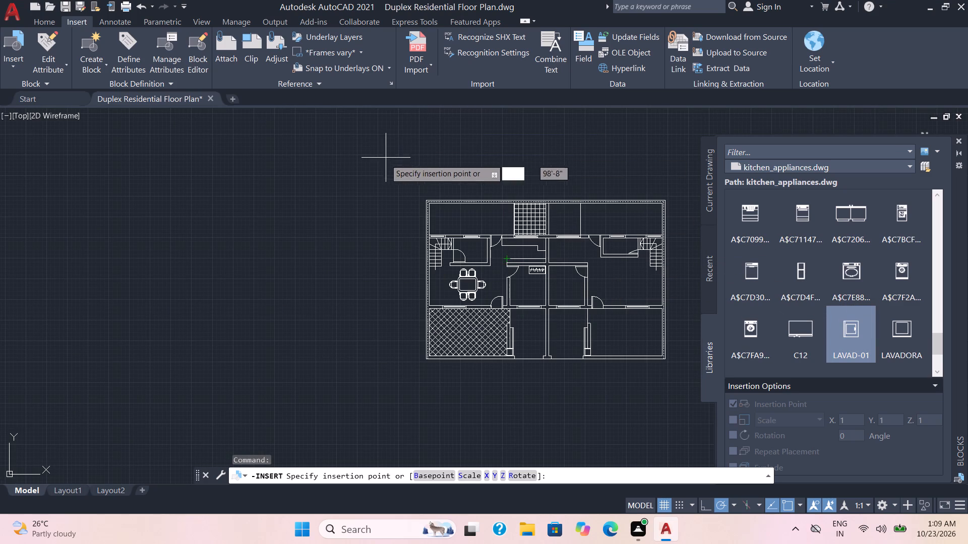
{"action": "left_click", "coordinate": [303, 254]}
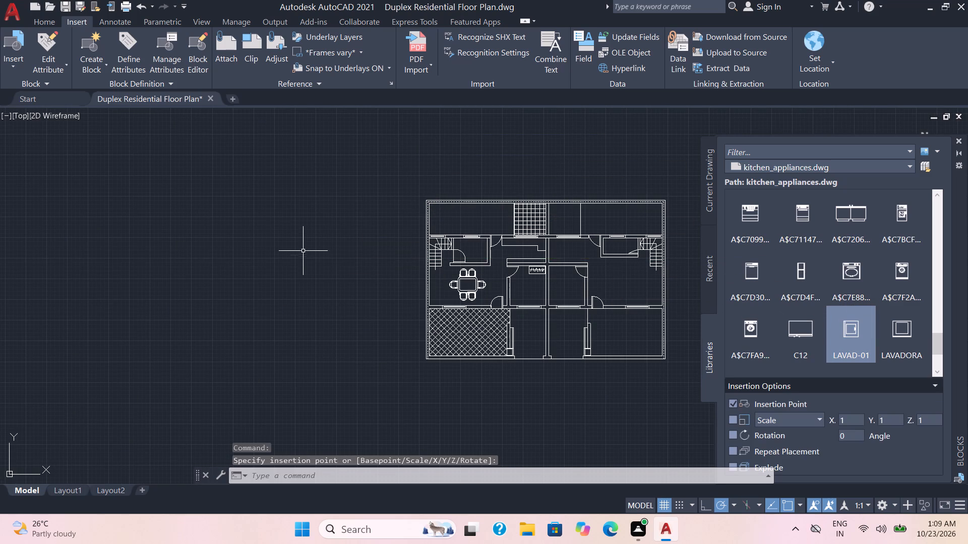
Scale up the tiny LAVAD-01 block freehand from its lower-left corner to a visible appliance size.
{"action": "scroll", "coordinate": [307, 237], "scroll_direction": "down", "scroll_amount": 2}
{"action": "scroll", "coordinate": [310, 245], "scroll_direction": "up", "scroll_amount": 4}
{"action": "left_click", "coordinate": [281, 263]}
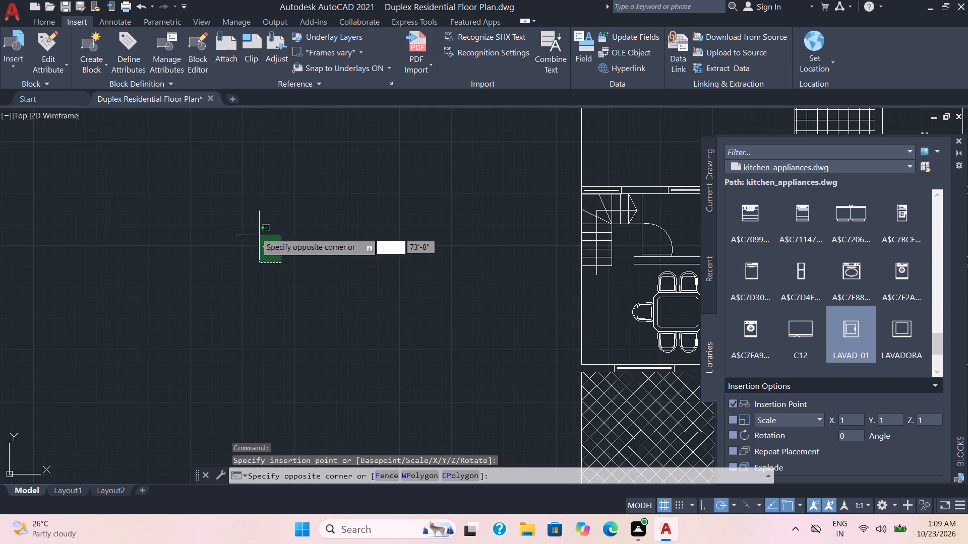
{"action": "left_click", "coordinate": [249, 229]}
{"action": "type", "text": "SC"}
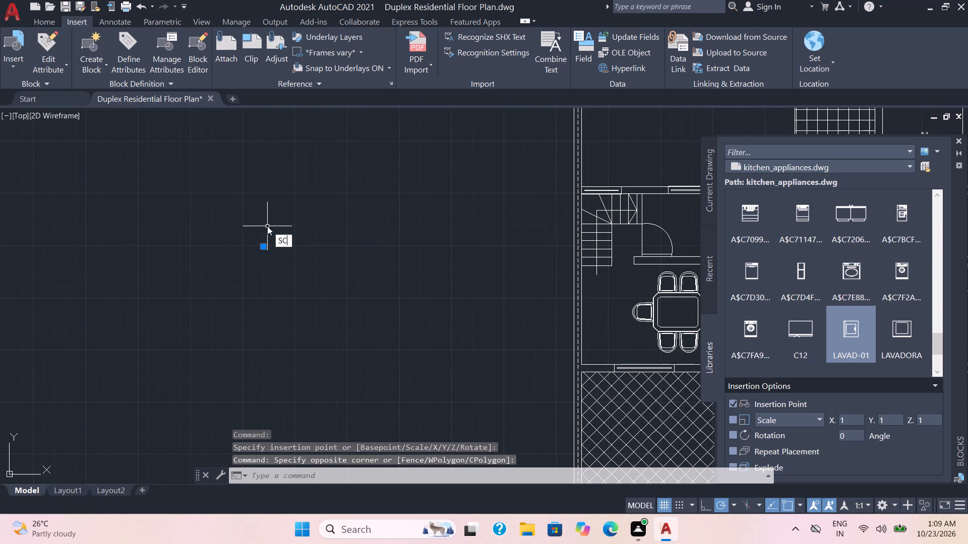
{"action": "key", "text": "Return"}
{"action": "scroll", "coordinate": [264, 170], "scroll_direction": "down", "scroll_amount": 2}
{"action": "scroll", "coordinate": [260, 184], "scroll_direction": "up", "scroll_amount": 3}
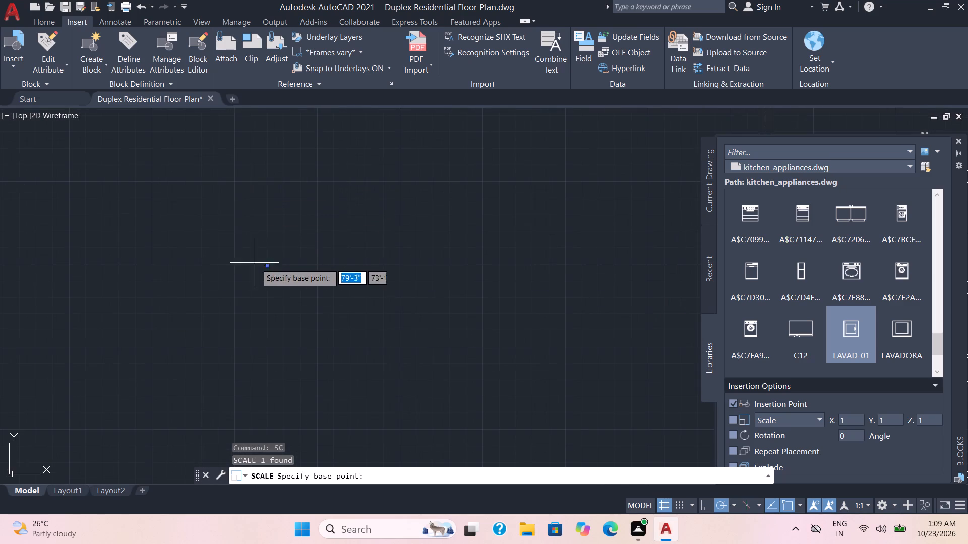
{"action": "scroll", "coordinate": [258, 264], "scroll_direction": "up", "scroll_amount": 2}
{"action": "left_click", "coordinate": [276, 272]}
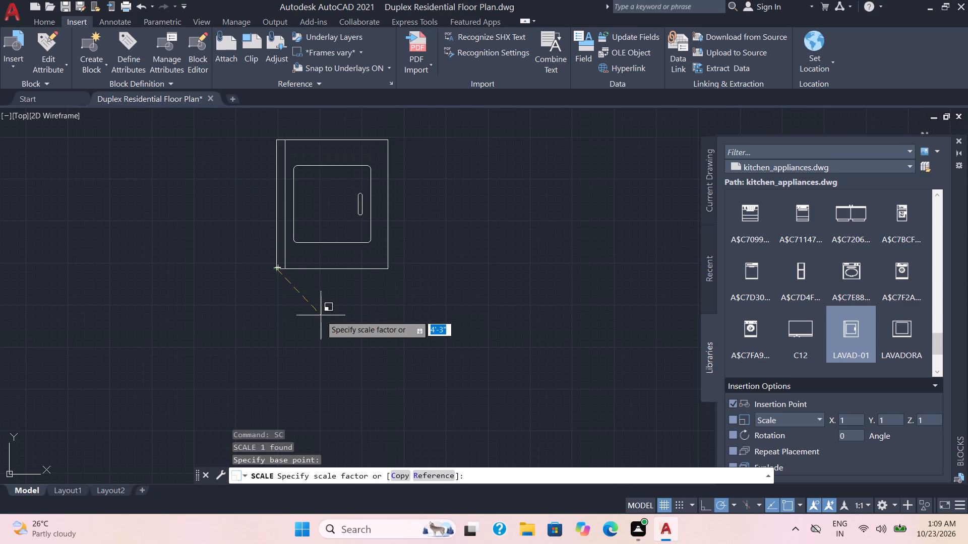
{"action": "left_click", "coordinate": [313, 310]}
Rotate the LAVAD-01 block 90° counterclockwise about its lower-left area so its handle faces north.
{"action": "scroll", "coordinate": [353, 313], "scroll_direction": "down", "scroll_amount": 4}
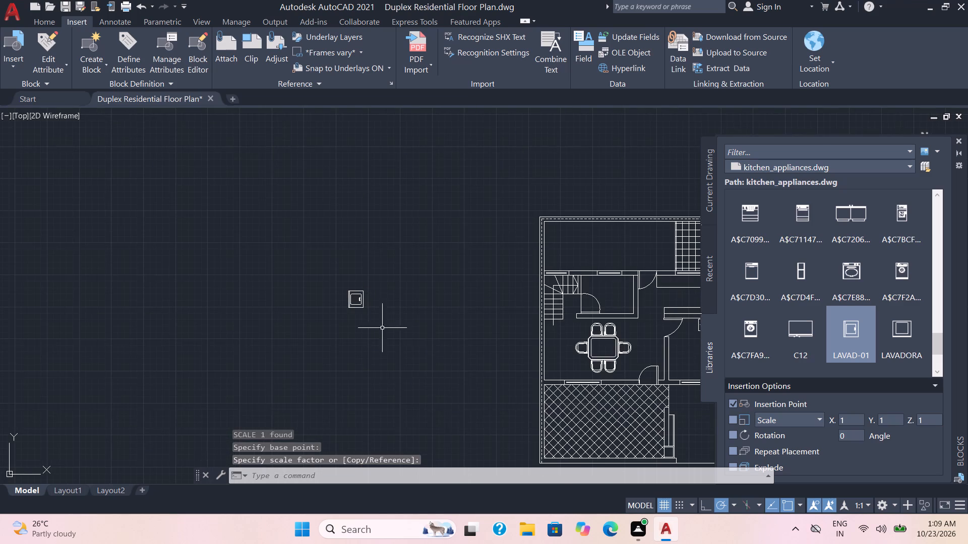
{"action": "scroll", "coordinate": [446, 367], "scroll_direction": "down", "scroll_amount": 1}
{"action": "middle_click_drag", "start_coordinate": [443, 366], "coordinate": [373, 327]}
{"action": "left_click", "coordinate": [349, 307]}
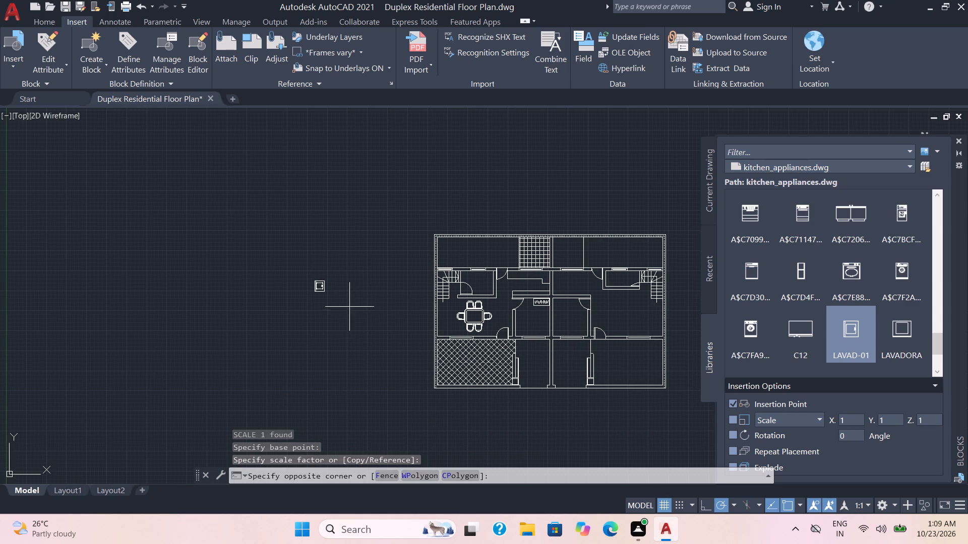
{"action": "left_click", "coordinate": [286, 264]}
{"action": "type", "text": "RO"}
{"action": "key", "text": "Return"}
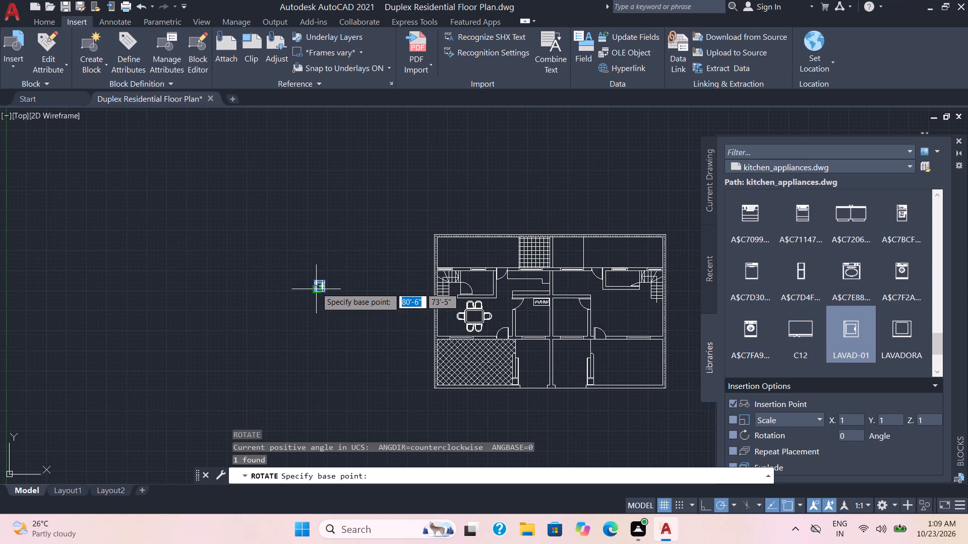
{"action": "left_click", "coordinate": [314, 291]}
{"action": "scroll", "coordinate": [327, 295], "scroll_direction": "up", "scroll_amount": 3}
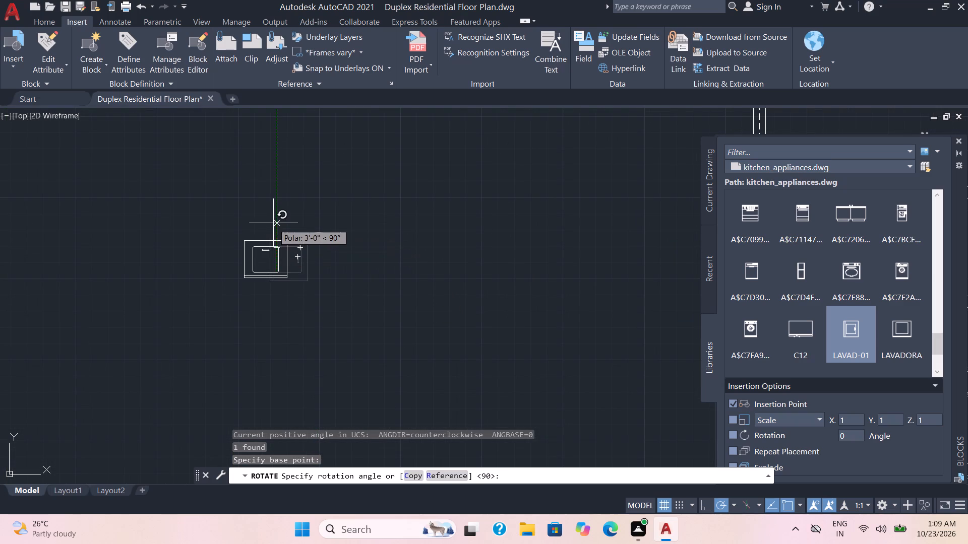
{"action": "left_click", "coordinate": [273, 222]}
Move the LAVAD-01 block onto the west end of the west unit's kitchen counter, beside the door in the north wall.
{"action": "left_click", "coordinate": [313, 303]}
{"action": "left_click", "coordinate": [225, 238]}
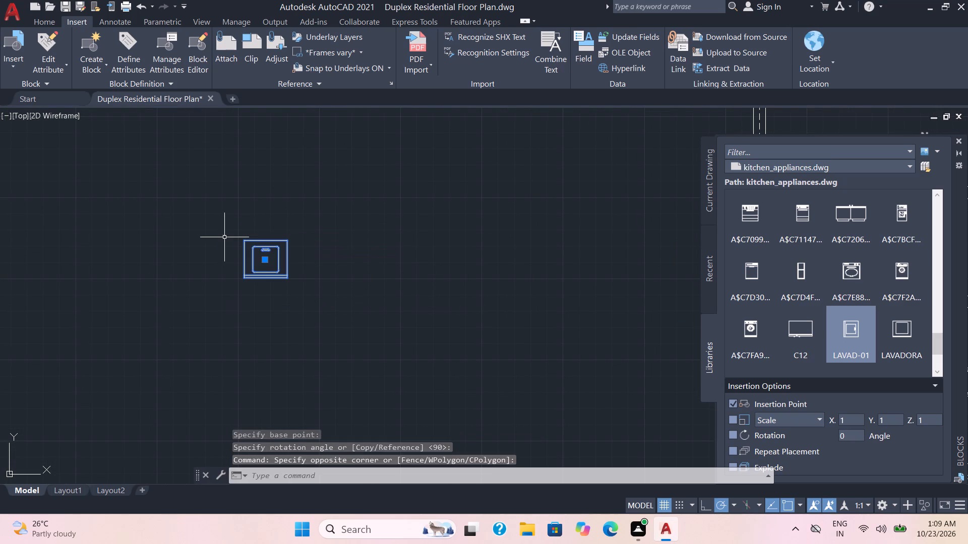
{"action": "key", "text": "m"}
{"action": "key", "text": "Return"}
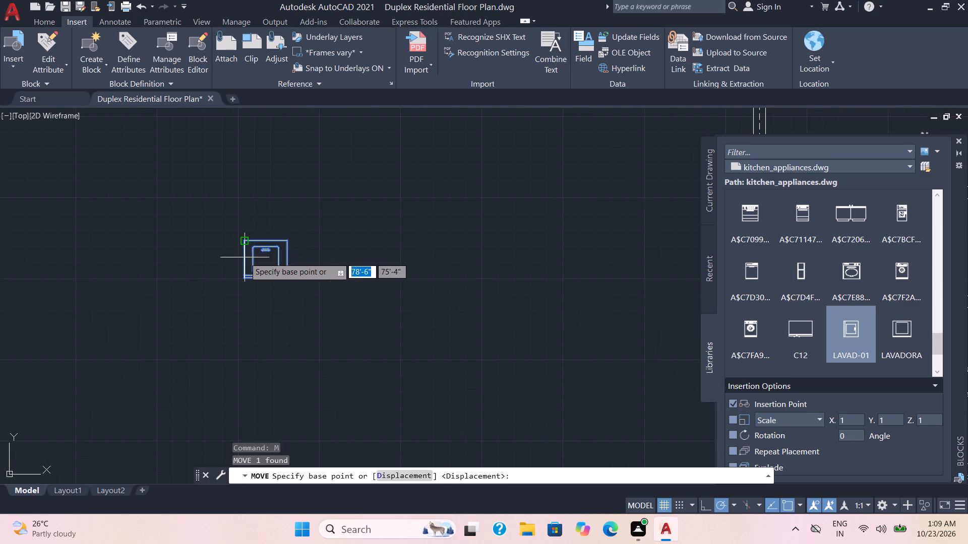
{"action": "left_click", "coordinate": [260, 250]}
{"action": "middle_click_drag", "start_coordinate": [426, 304], "coordinate": [404, 303]}
{"action": "scroll", "coordinate": [426, 304], "scroll_direction": "down", "scroll_amount": 1}
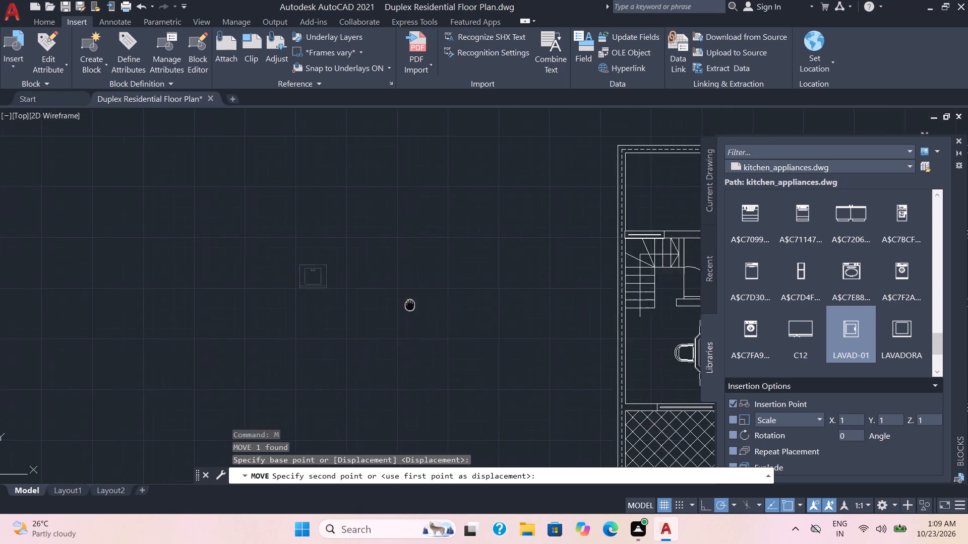
{"action": "middle_click_drag", "start_coordinate": [404, 303], "coordinate": [2, 237]}
{"action": "scroll", "coordinate": [366, 201], "scroll_direction": "up", "scroll_amount": 3}
{"action": "middle_click_drag", "start_coordinate": [452, 207], "coordinate": [244, 304]}
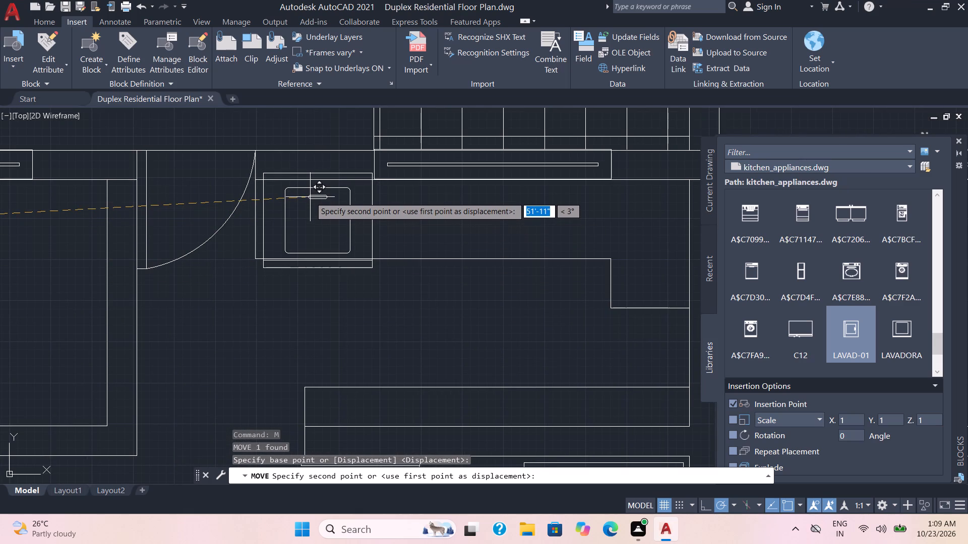
{"action": "left_click", "coordinate": [310, 197]}
Scale down the LAVAD-01 block freehand, from a base point near its handle, to fit within the kitchen counter's depth.
{"action": "left_click", "coordinate": [382, 224]}
{"action": "left_click", "coordinate": [306, 203]}
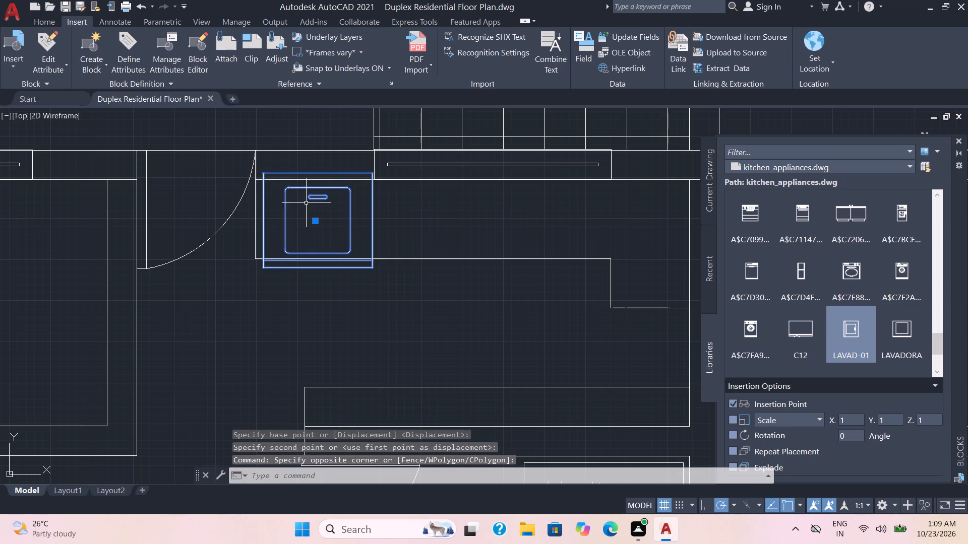
{"action": "type", "text": "SC"}
{"action": "key", "text": "Return"}
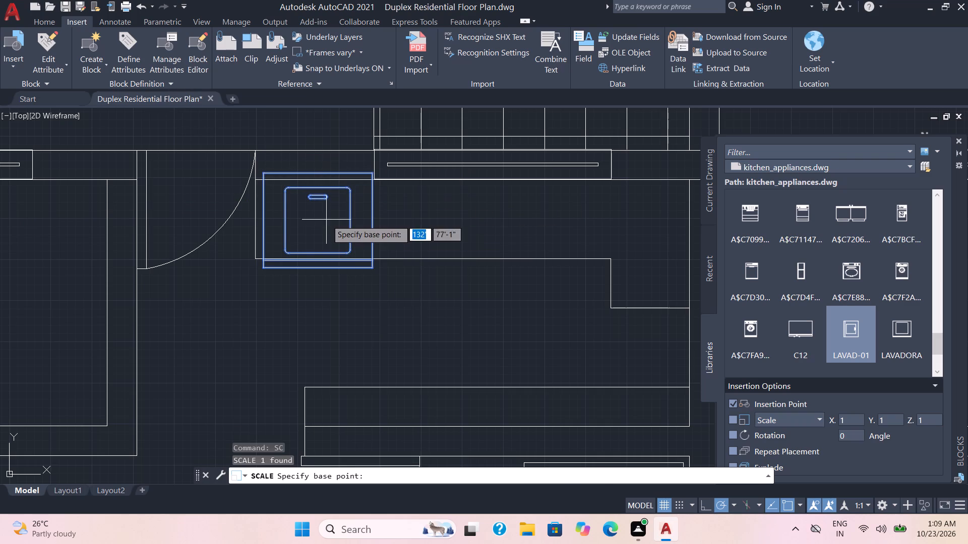
{"action": "left_click", "coordinate": [316, 201]}
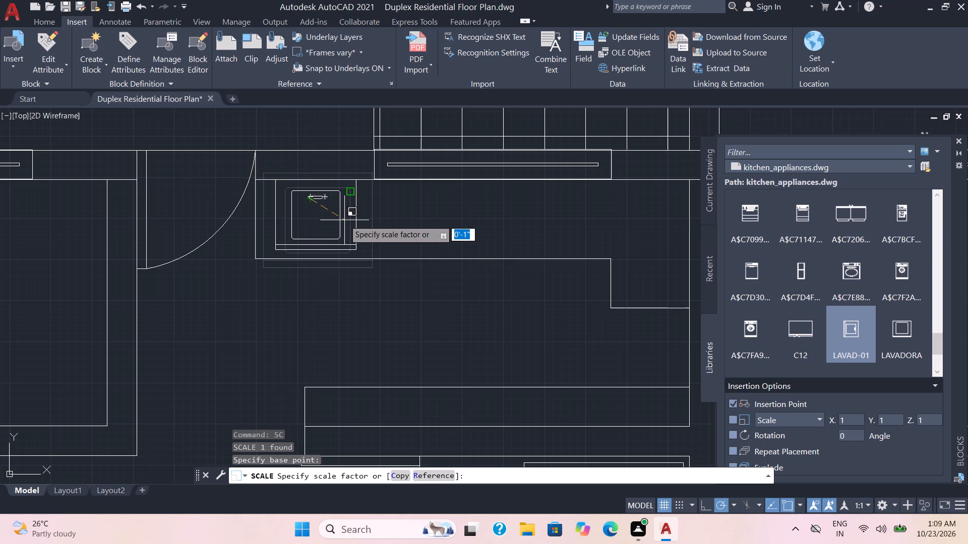
{"action": "left_click", "coordinate": [344, 220]}
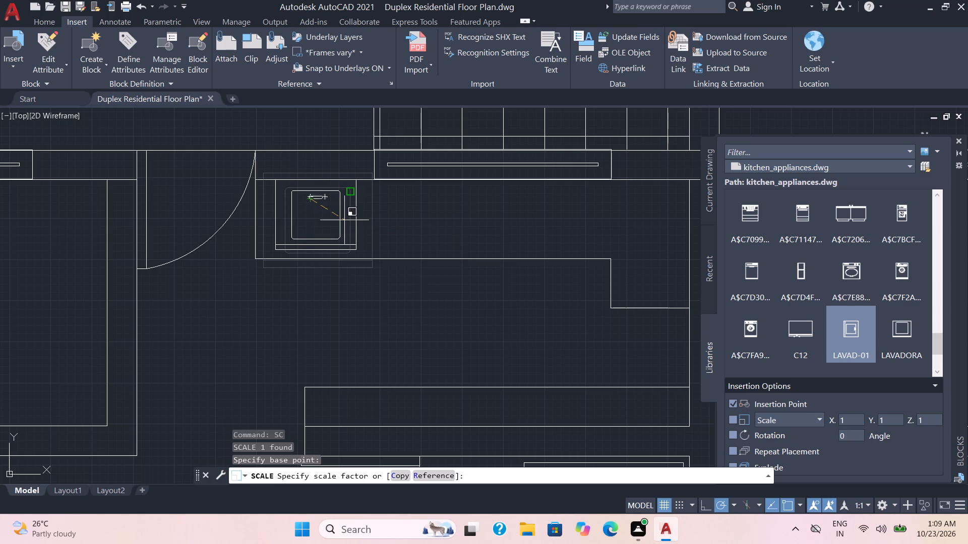
{"action": "scroll", "coordinate": [413, 234], "scroll_direction": "down", "scroll_amount": 1}
{"action": "scroll", "coordinate": [438, 270], "scroll_direction": "down", "scroll_amount": 2}
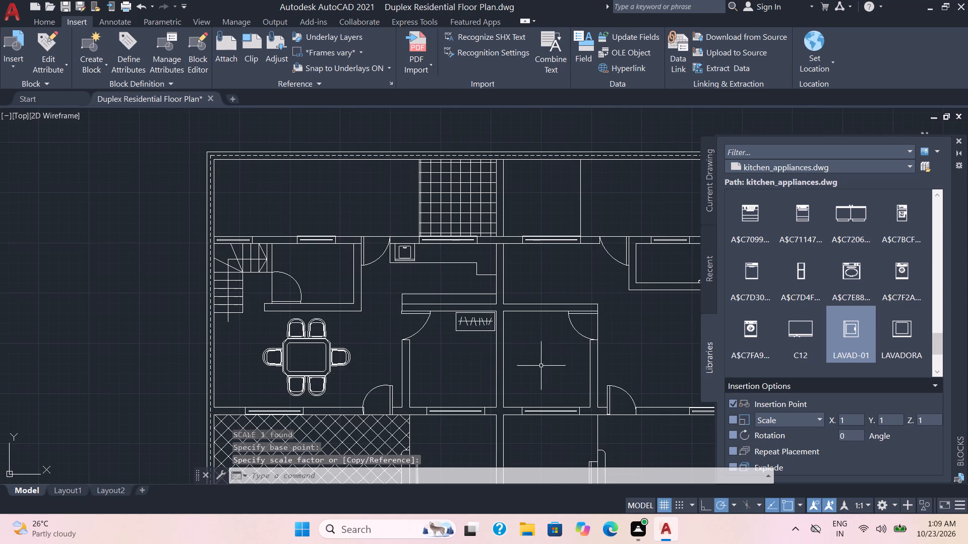
{"action": "scroll", "coordinate": [553, 367], "scroll_direction": "down", "scroll_amount": 1}
{"action": "middle_click_drag", "start_coordinate": [553, 367], "coordinate": [337, 289]}
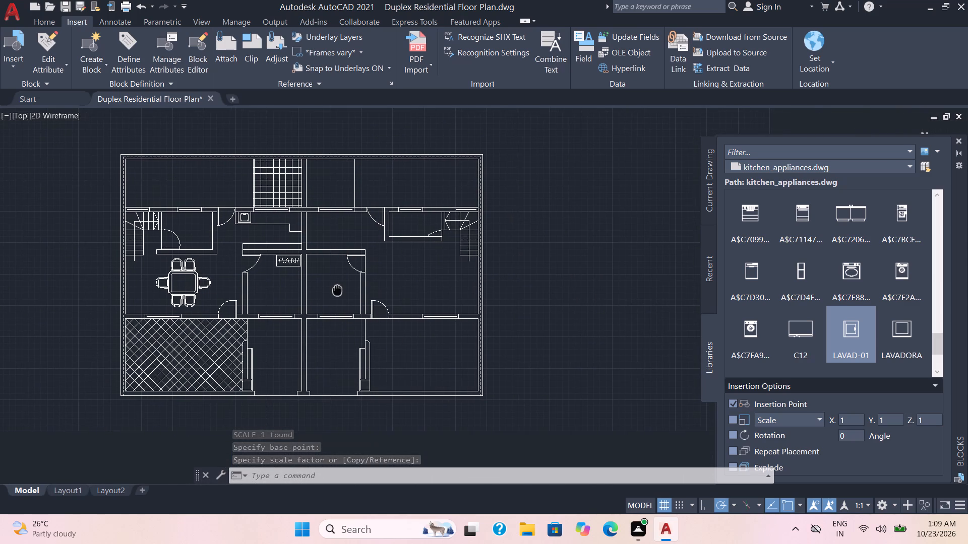
Insert the LAVADORA block from the kitchen_appliances.dwg library in the empty space east of the plan.
{"action": "middle_click_drag", "start_coordinate": [337, 289], "coordinate": [386, 299]}
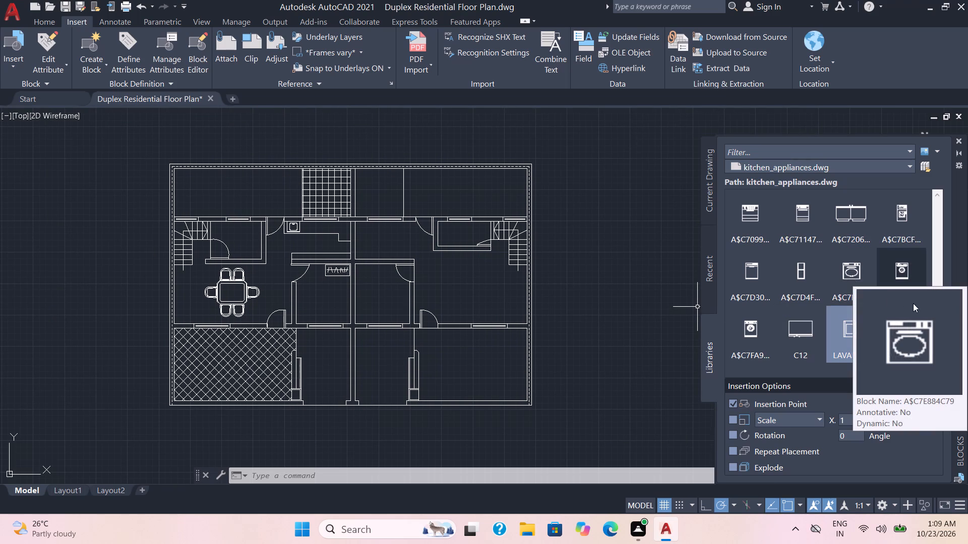
{"action": "scroll", "coordinate": [933, 257], "scroll_direction": "up", "scroll_amount": 2}
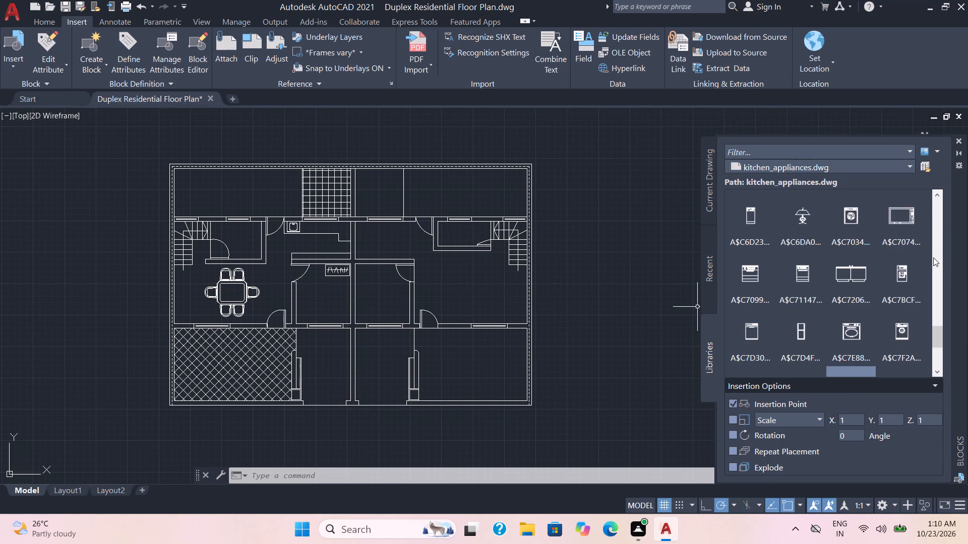
{"action": "scroll", "coordinate": [933, 258], "scroll_direction": "down", "scroll_amount": 3}
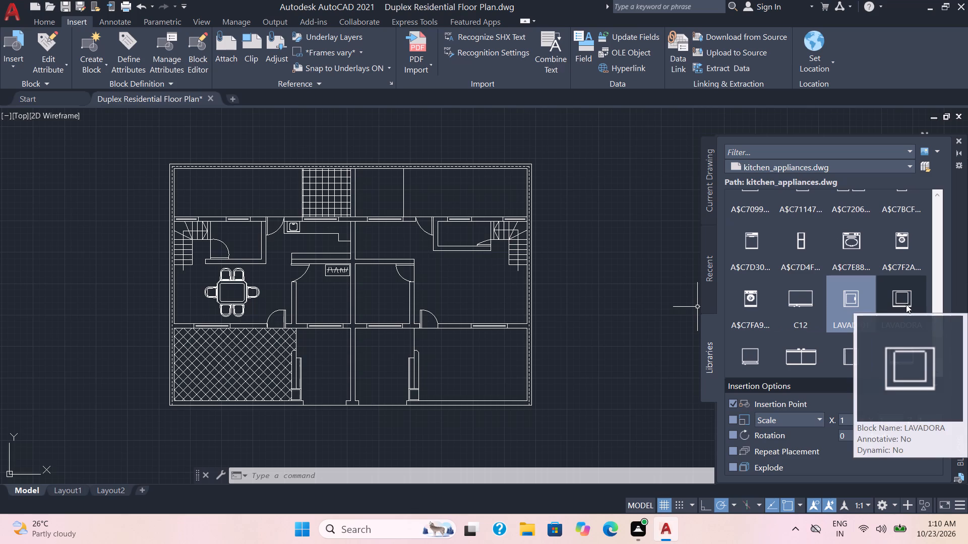
{"action": "double_click", "coordinate": [905, 302]}
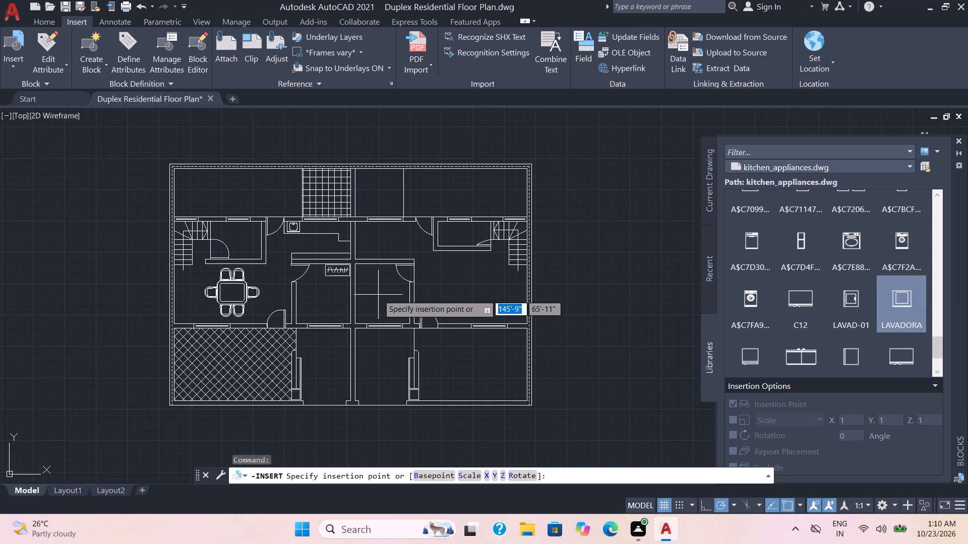
{"action": "left_click", "coordinate": [583, 281]}
Scale up the tiny LAVADORA block freehand from its insertion area to a visible appliance size.
{"action": "left_click", "coordinate": [604, 315]}
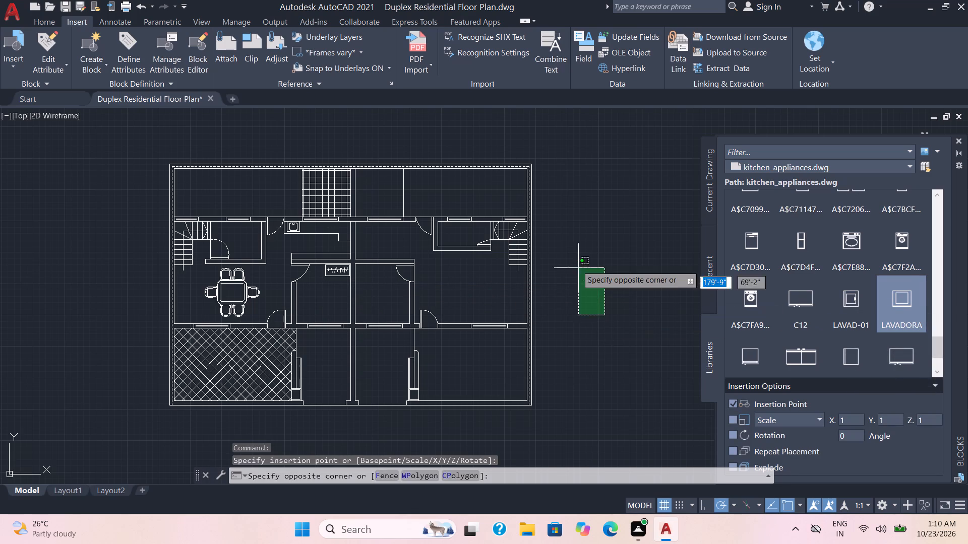
{"action": "left_click", "coordinate": [573, 257]}
{"action": "type", "text": "SC"}
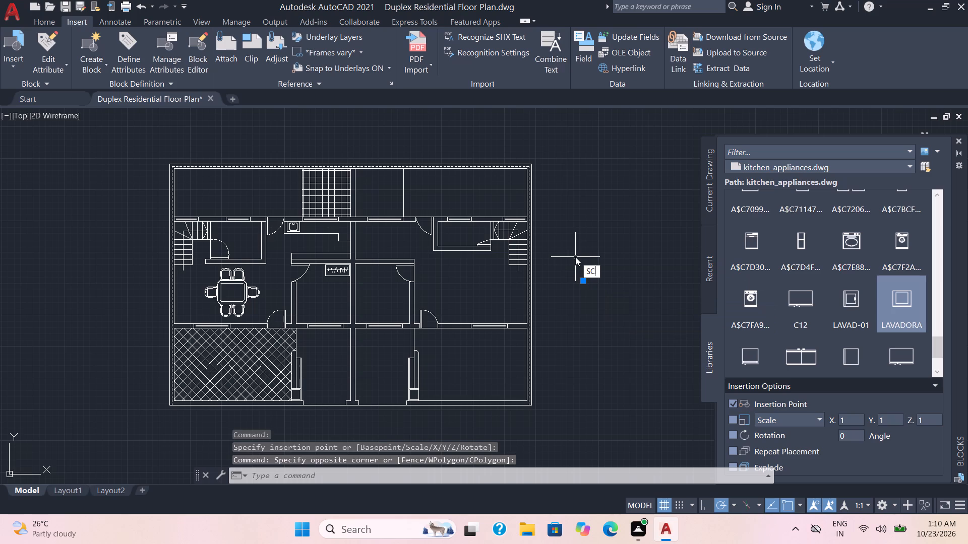
{"action": "key", "text": "Return"}
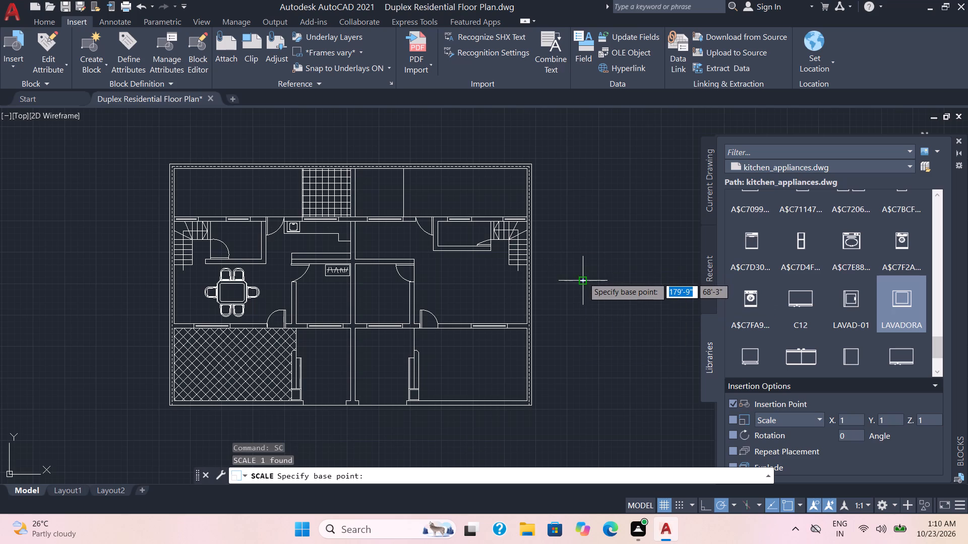
{"action": "left_click", "coordinate": [584, 278]}
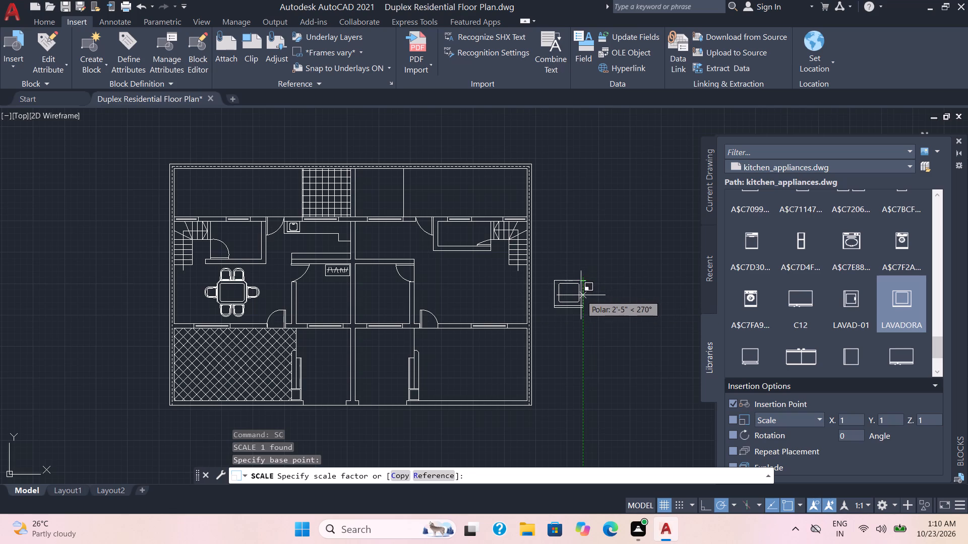
{"action": "left_click", "coordinate": [584, 290]}
Rotate the LAVADORA block 90° clockwise about its upper-right corner so its front strip faces west.
{"action": "left_click", "coordinate": [592, 306]}
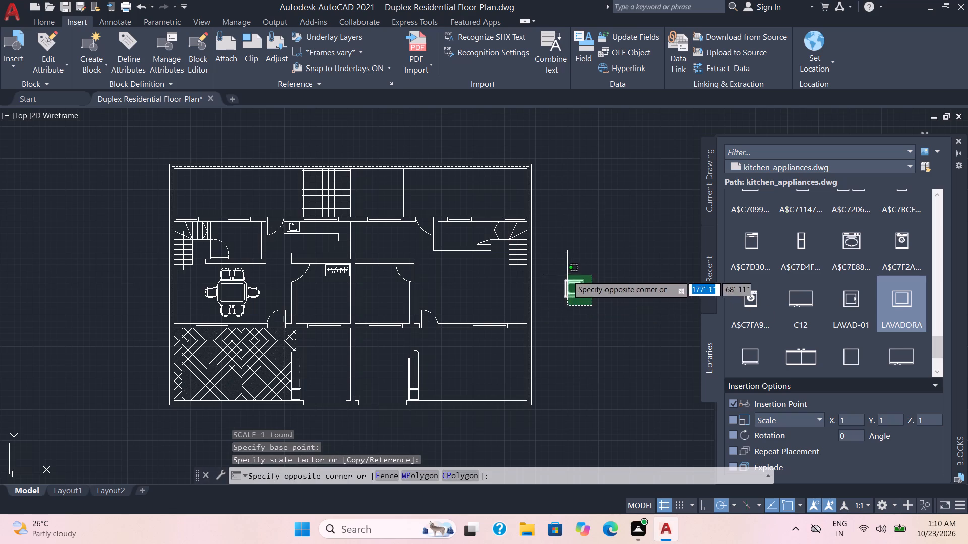
{"action": "left_click", "coordinate": [567, 275]}
{"action": "type", "text": "RO"}
{"action": "key", "text": "Return"}
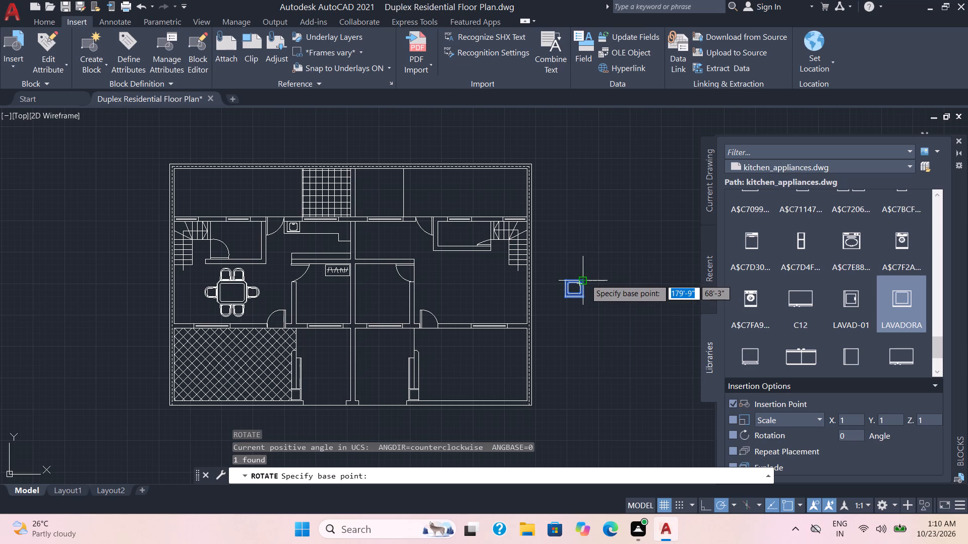
{"action": "left_click", "coordinate": [585, 279]}
{"action": "left_click", "coordinate": [582, 314]}
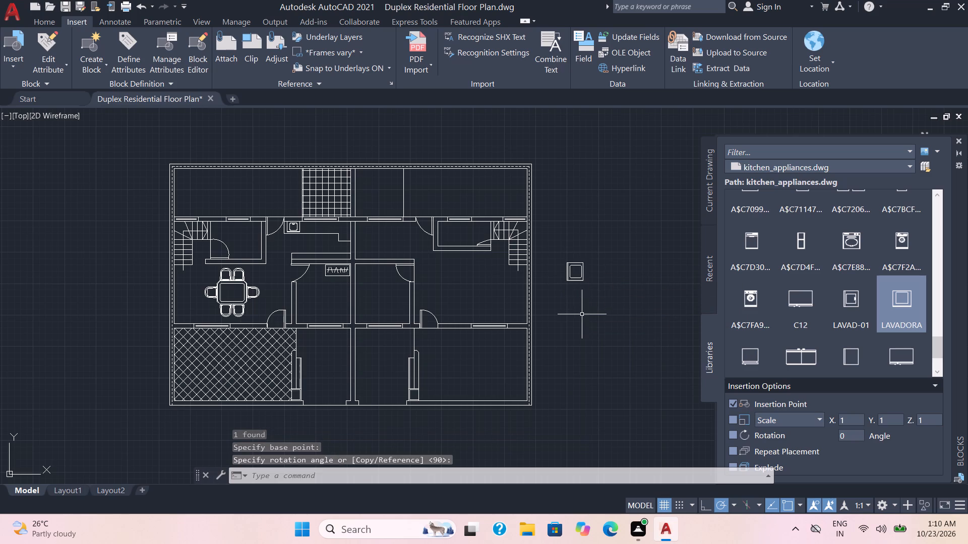
Move the LAVADORA block into the west unit's kitchen, against the party wall just above the south counter strip.
{"action": "left_click", "coordinate": [587, 287]}
{"action": "left_click", "coordinate": [566, 263]}
{"action": "key", "text": "m"}
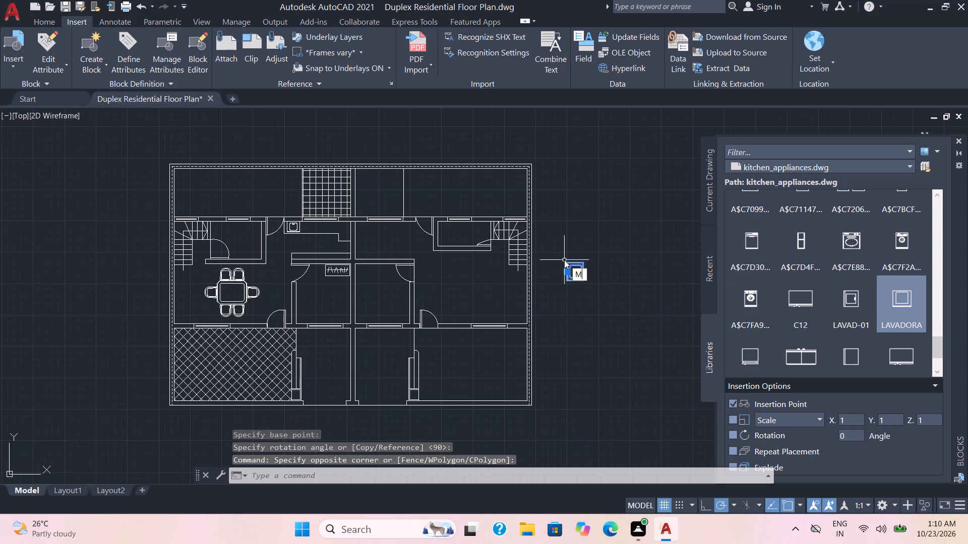
{"action": "key", "text": "Return"}
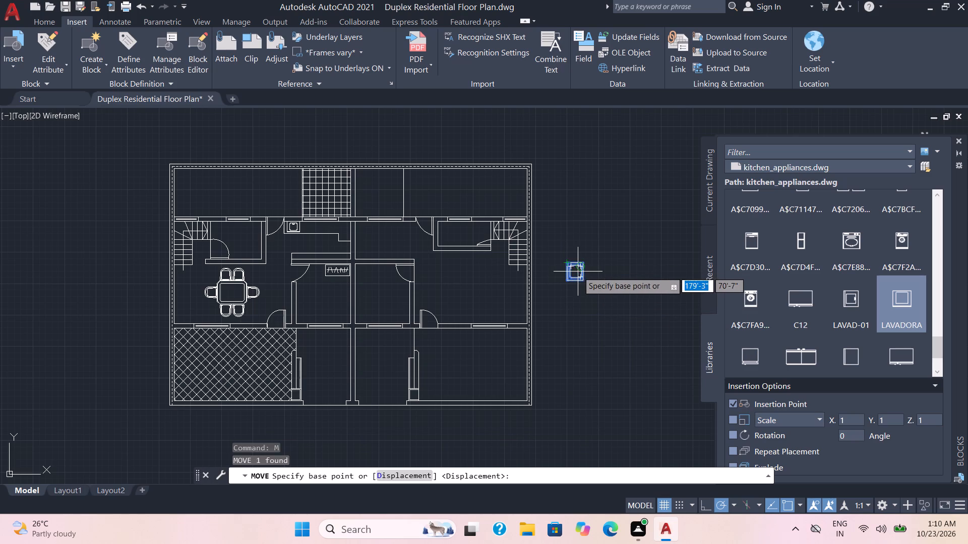
{"action": "left_click", "coordinate": [576, 273]}
{"action": "scroll", "coordinate": [325, 251], "scroll_direction": "up", "scroll_amount": 4}
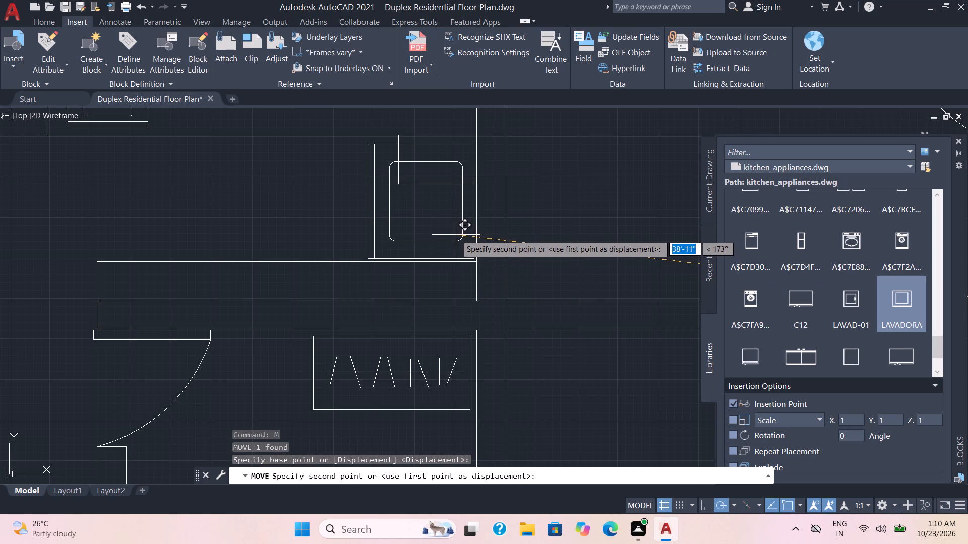
{"action": "left_click", "coordinate": [458, 236]}
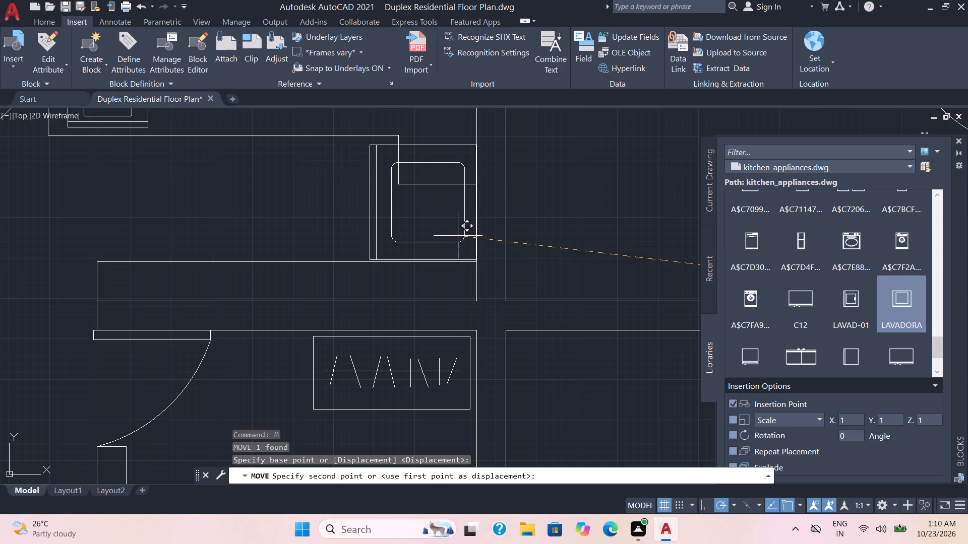
Scale down the LAVADORA block freehand from its lower-right corner so it clears the stepped kitchen counter.
{"action": "left_click", "coordinate": [462, 245]}
{"action": "left_click", "coordinate": [443, 234]}
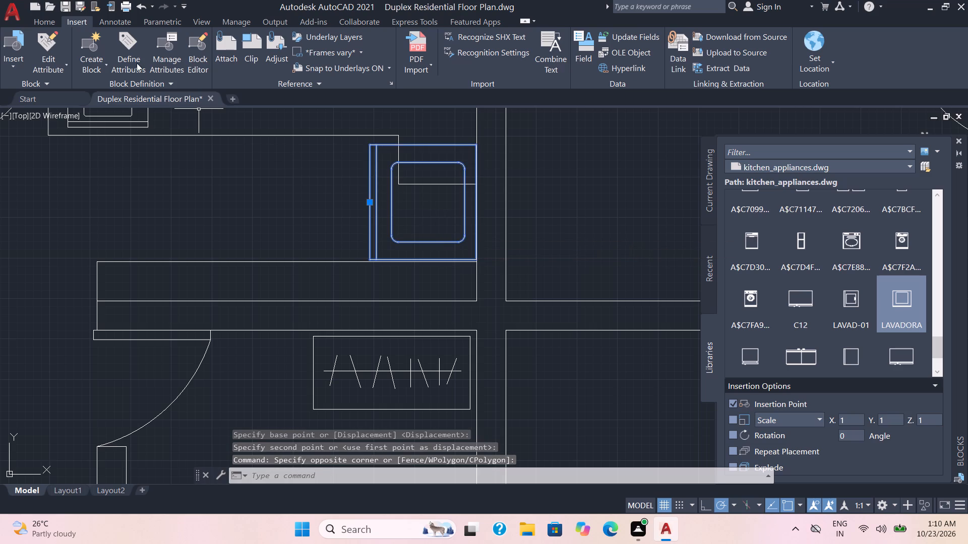
{"action": "type", "text": "SC"}
{"action": "key", "text": "Return"}
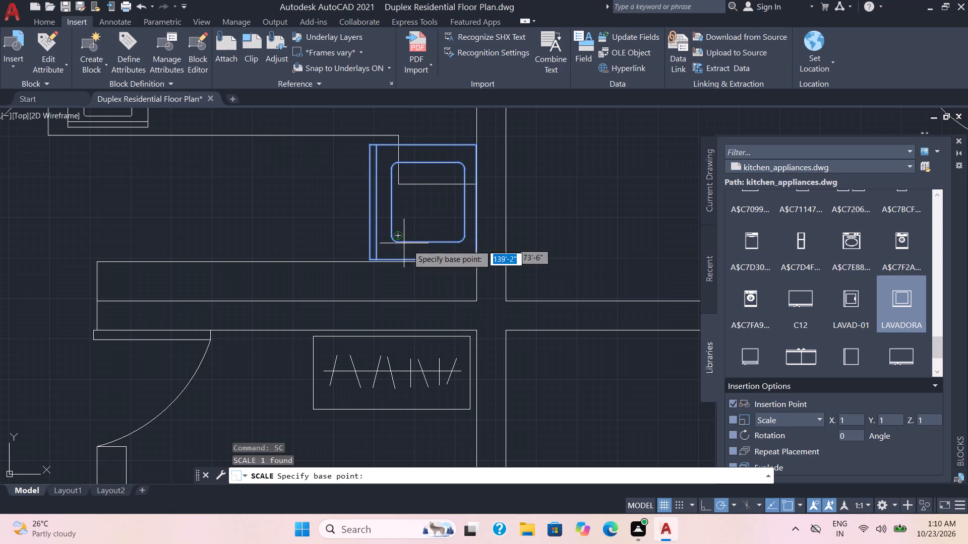
{"action": "left_click", "coordinate": [473, 256]}
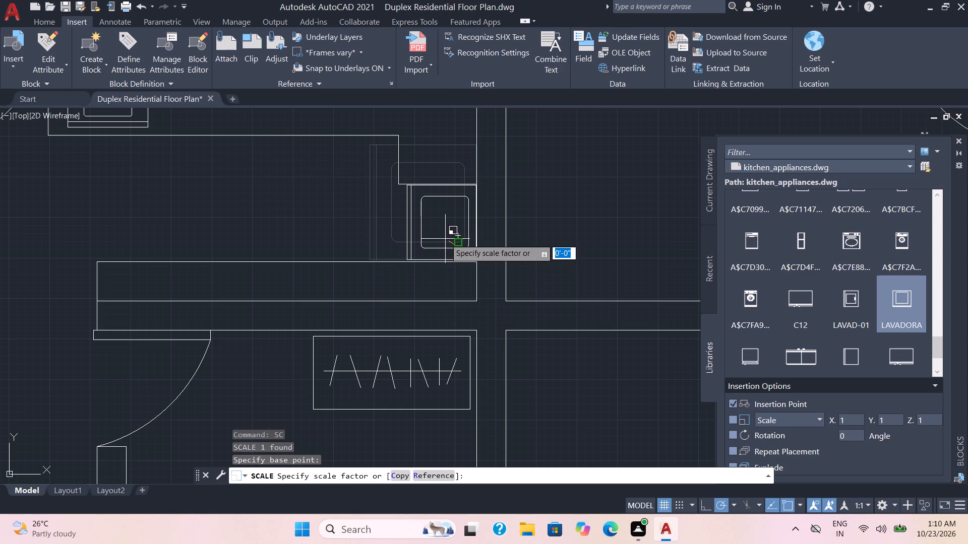
{"action": "left_click", "coordinate": [445, 239]}
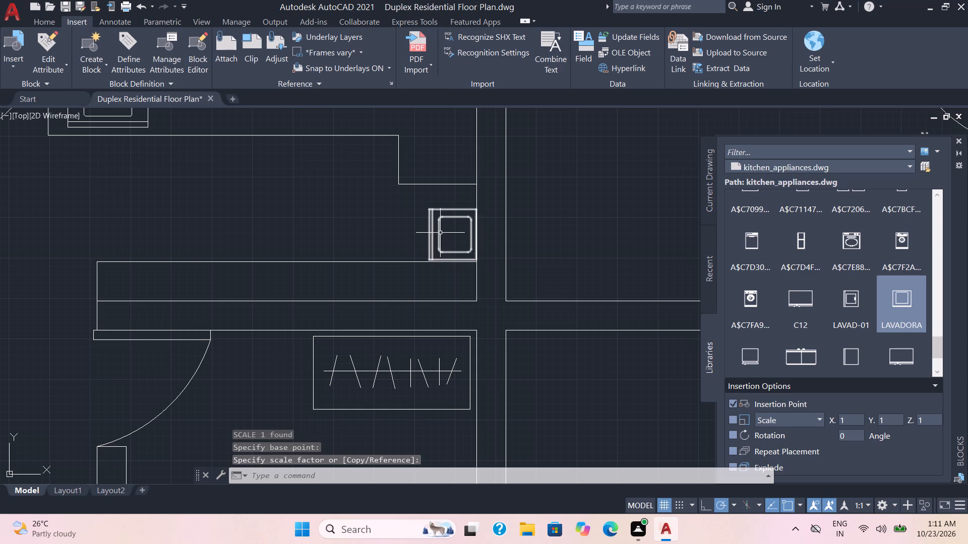
Scale up the LAVADORA block slightly freehand from its upper-left corner to match the gap between the counters.
{"action": "scroll", "coordinate": [437, 231], "scroll_direction": "up", "scroll_amount": 1}
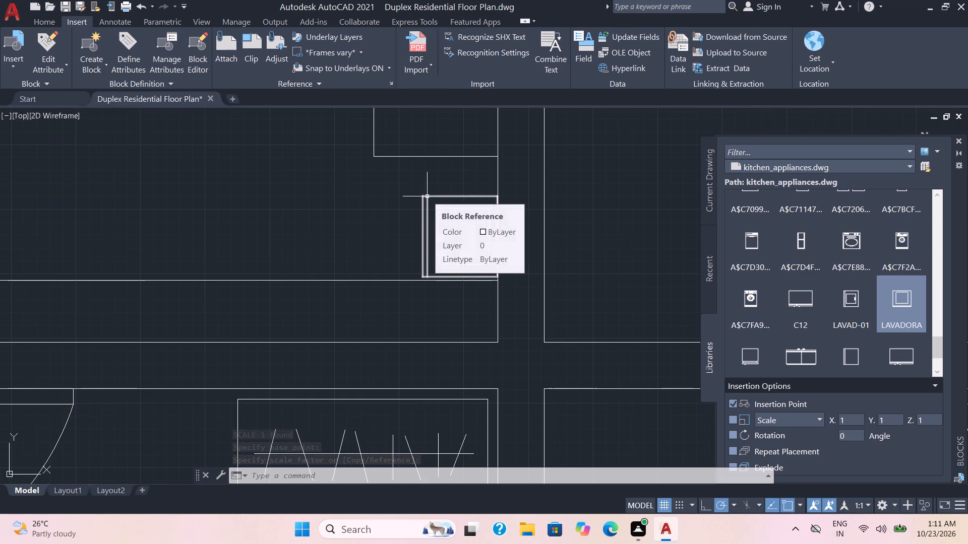
{"action": "left_click", "coordinate": [427, 196]}
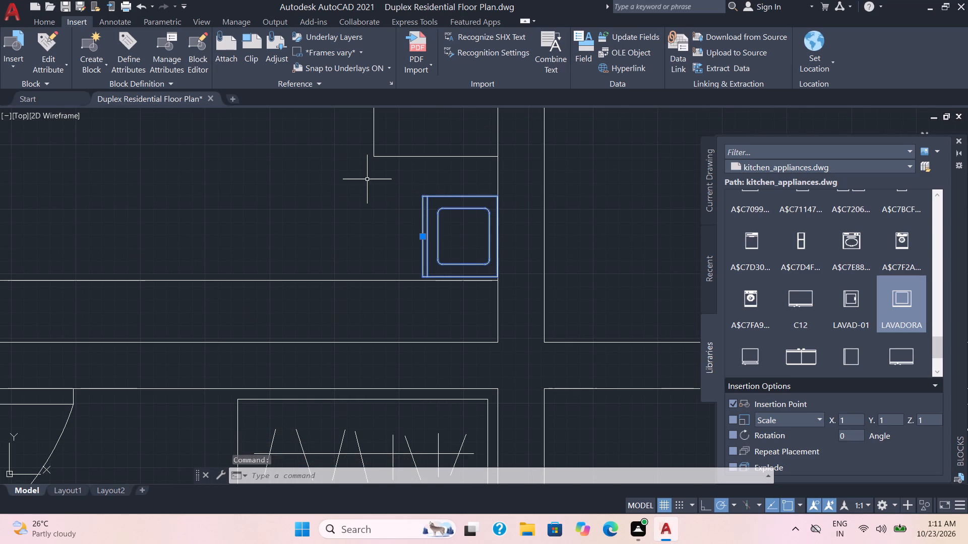
{"action": "type", "text": "SC"}
{"action": "key", "text": "Return"}
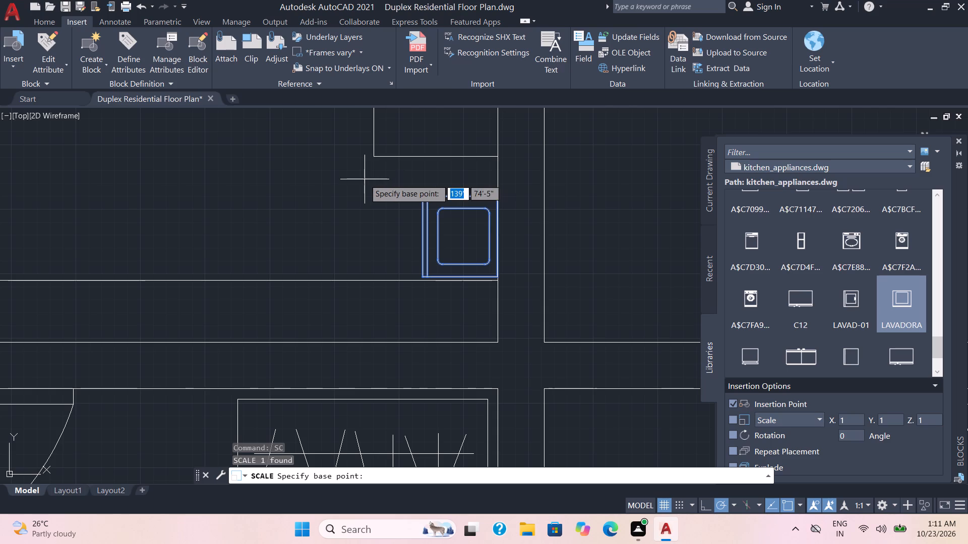
{"action": "left_click", "coordinate": [426, 198]}
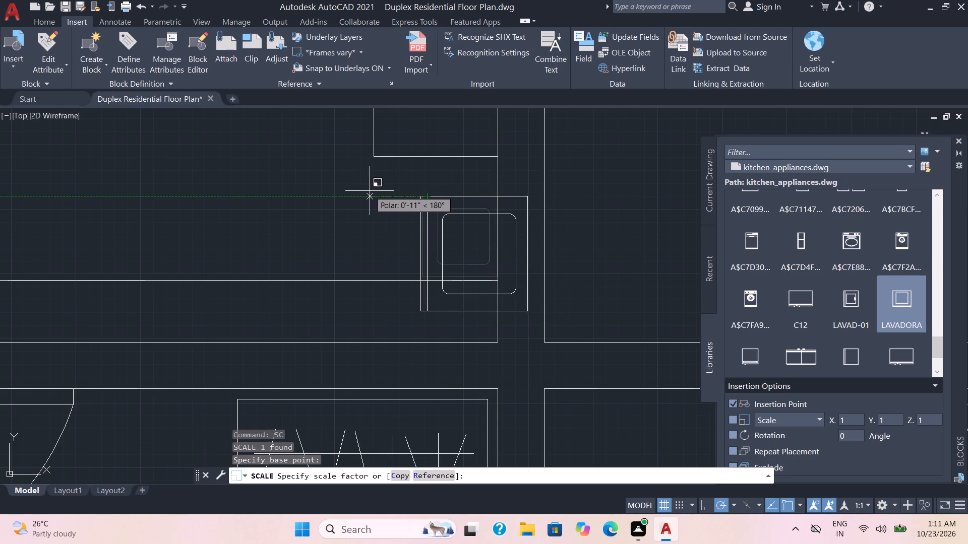
{"action": "left_click", "coordinate": [370, 191]}
Move the LAVADORA block into the gap between the stepped counter and the south counter strip, beside the party wall.
{"action": "left_click", "coordinate": [439, 220]}
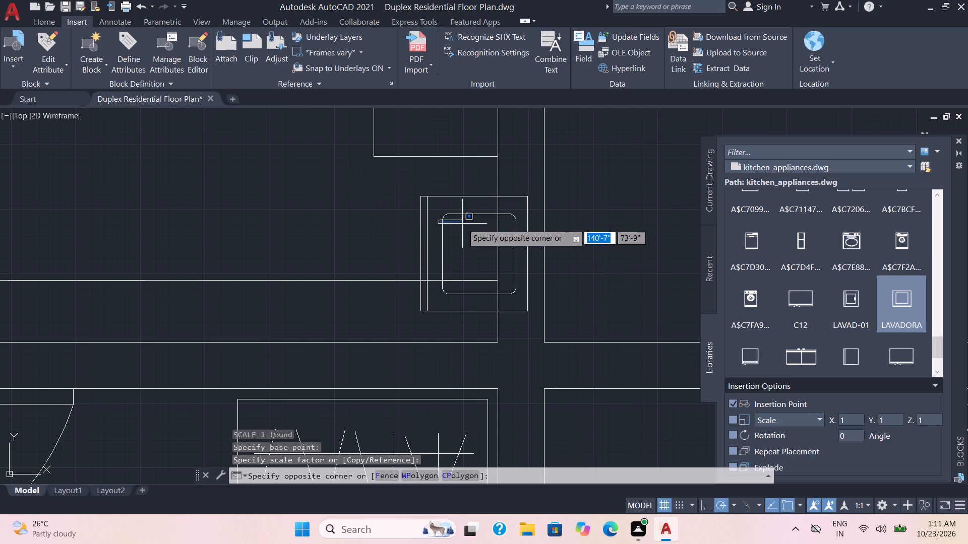
{"action": "left_click", "coordinate": [462, 224]}
{"action": "left_click", "coordinate": [455, 239]}
{"action": "left_click", "coordinate": [385, 205]}
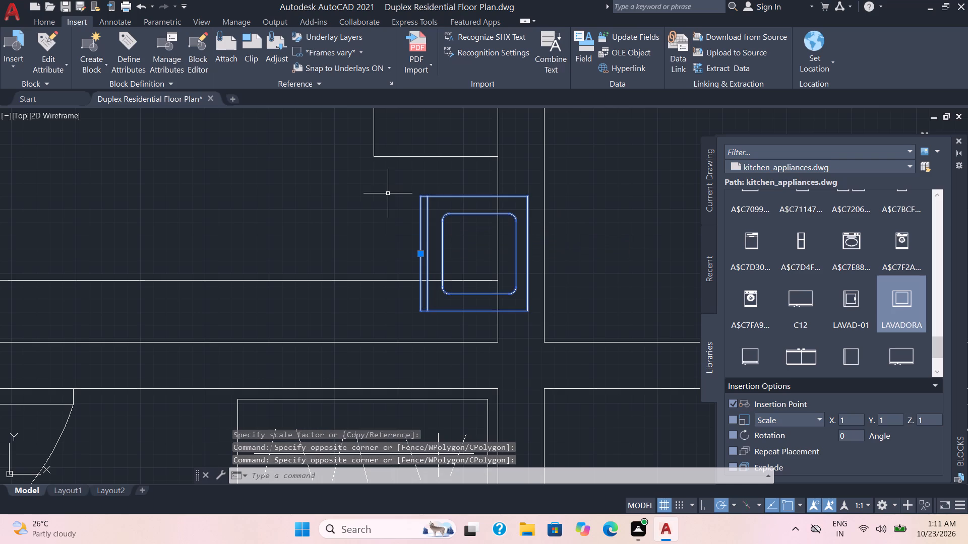
{"action": "key", "text": "m"}
{"action": "key", "text": "Return"}
{"action": "left_click", "coordinate": [418, 198]}
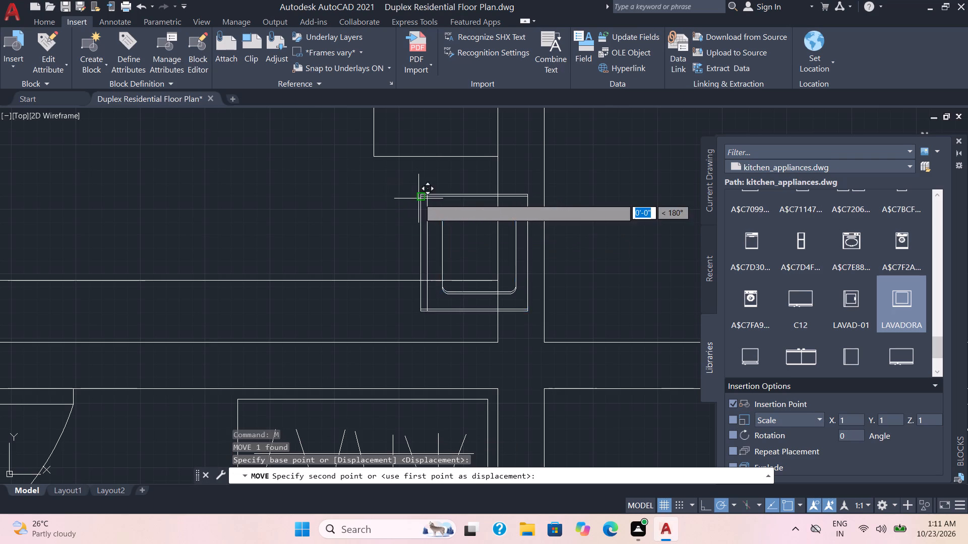
{"action": "left_click", "coordinate": [384, 164]}
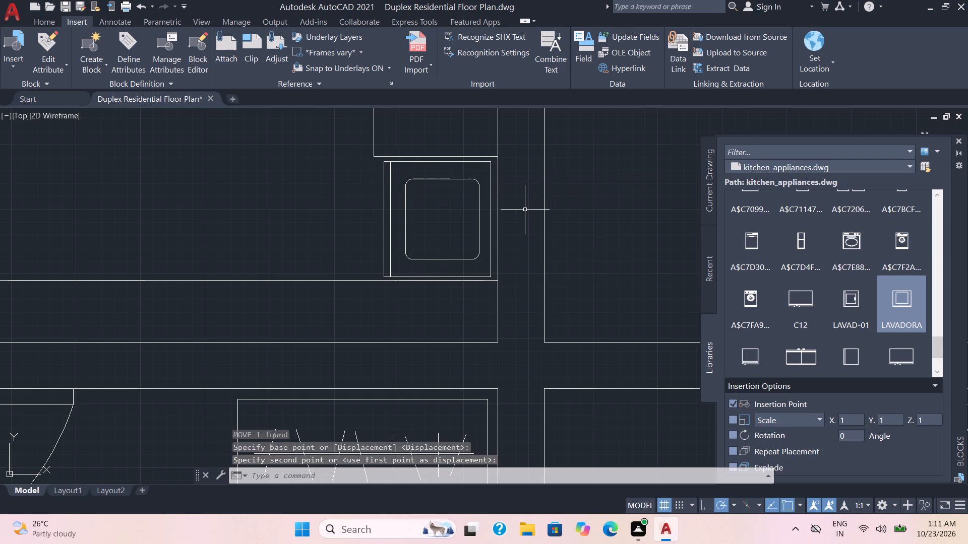
Insert the A$C7E884C79 appliance block at the west end of the west unit's north kitchen counter.
{"action": "scroll", "coordinate": [525, 210], "scroll_direction": "down", "scroll_amount": 2}
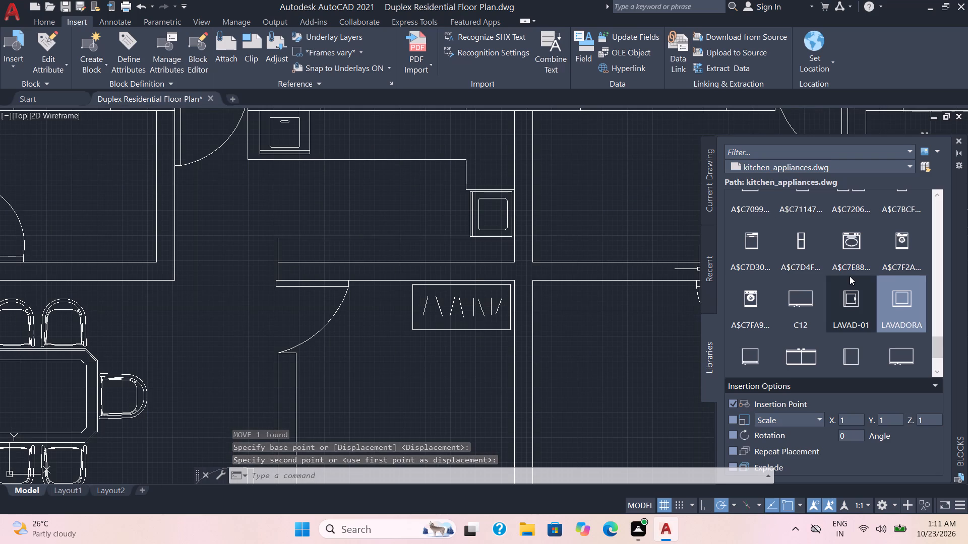
{"action": "double_click", "coordinate": [851, 246]}
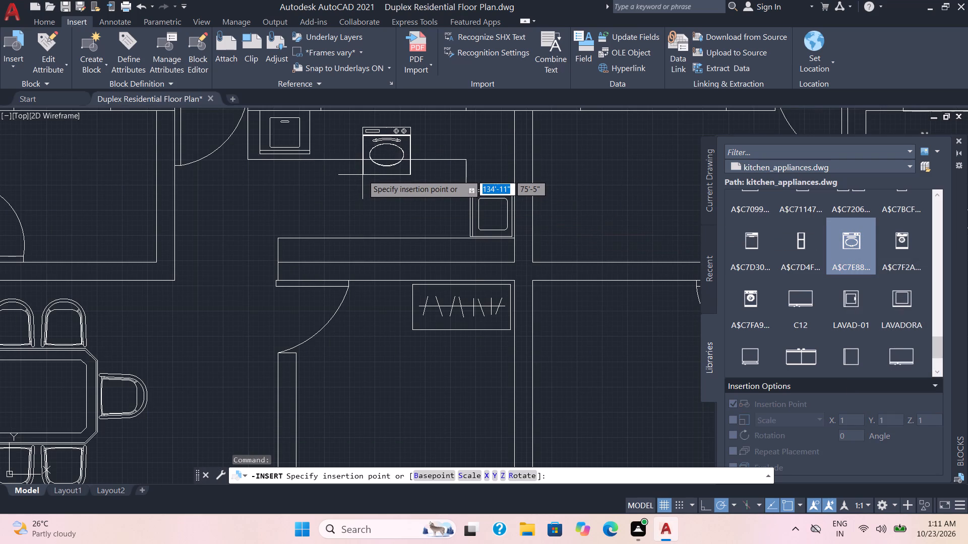
{"action": "middle_click_drag", "start_coordinate": [362, 175], "coordinate": [346, 263]}
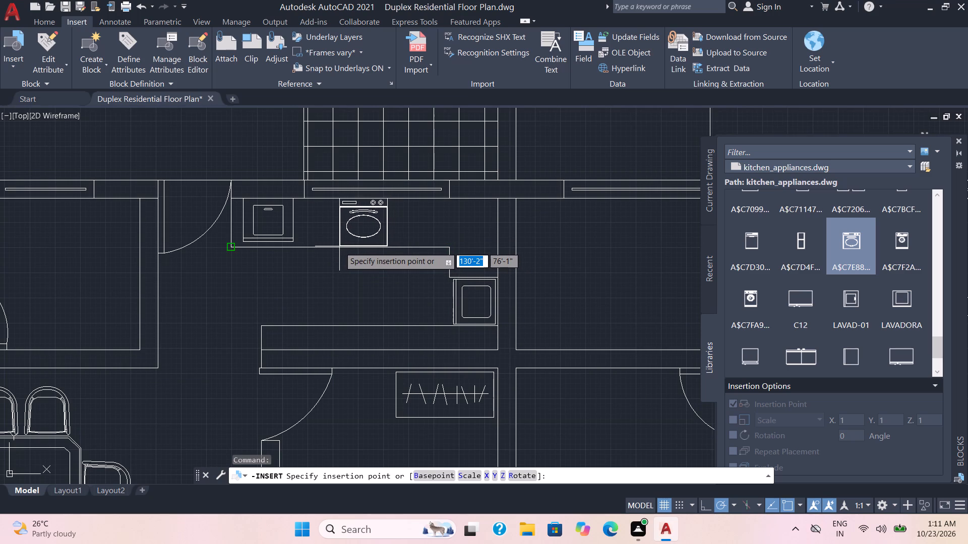
{"action": "left_click", "coordinate": [337, 247]}
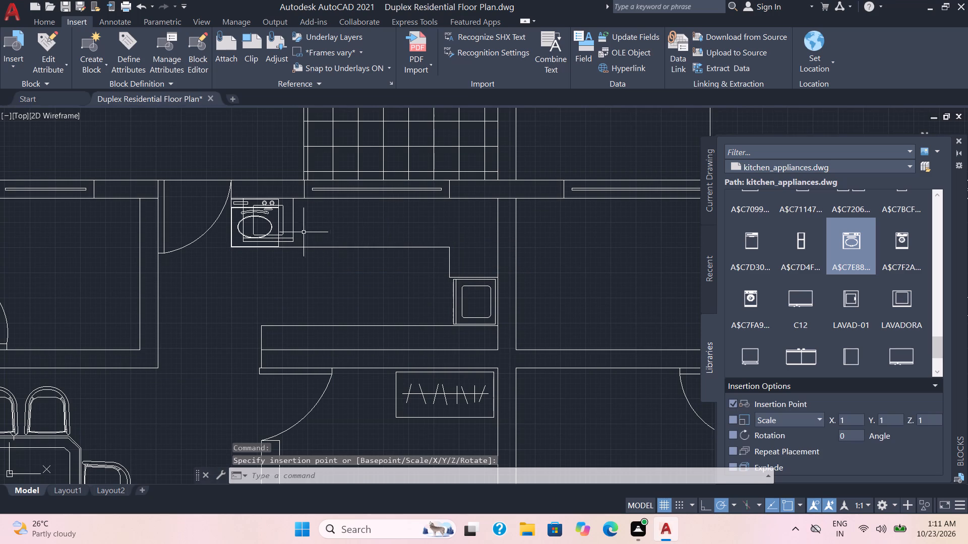
Move the A$C7E884C79 block about 4'-9" east along the counter, under the kitchen window.
{"action": "left_click", "coordinate": [271, 229]}
{"action": "key", "text": "m"}
{"action": "key", "text": "Return"}
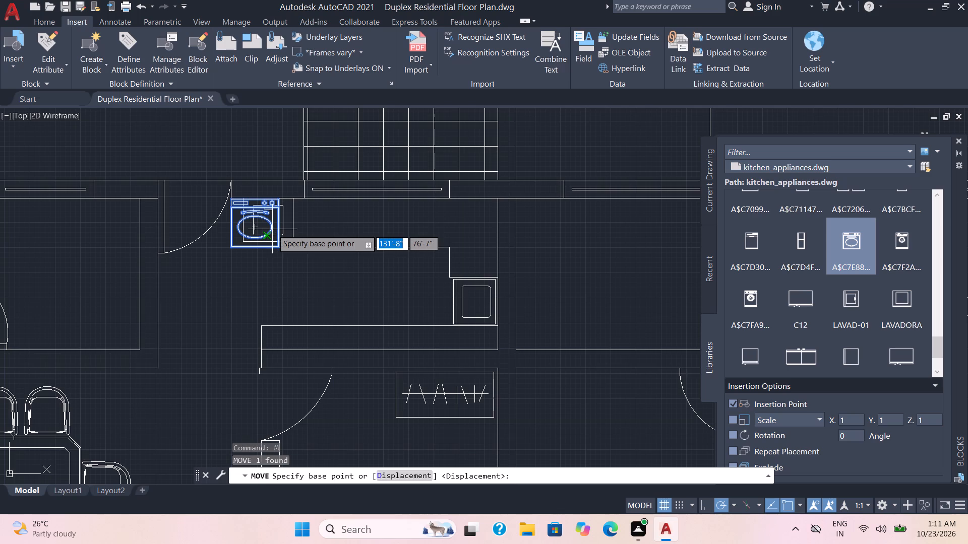
{"action": "left_click", "coordinate": [253, 230]}
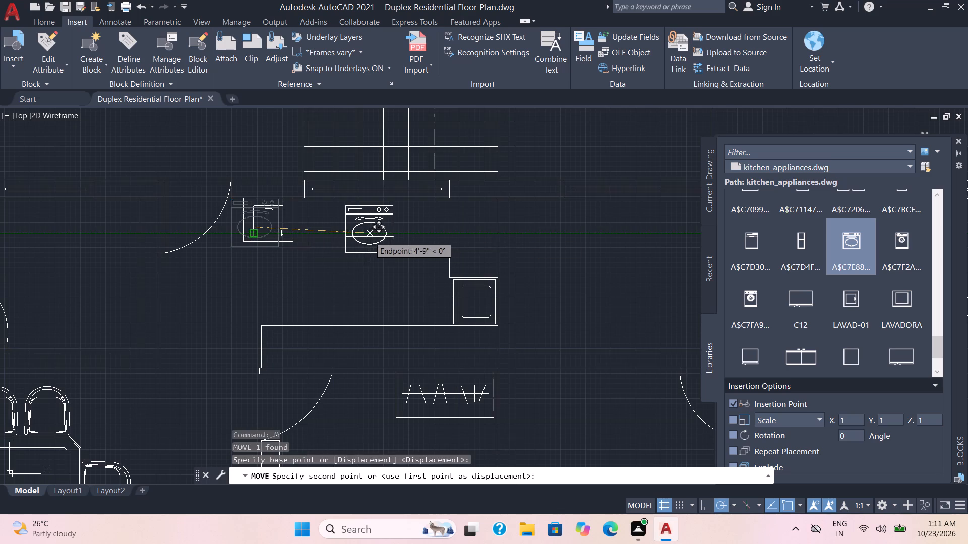
{"action": "left_click", "coordinate": [369, 225]}
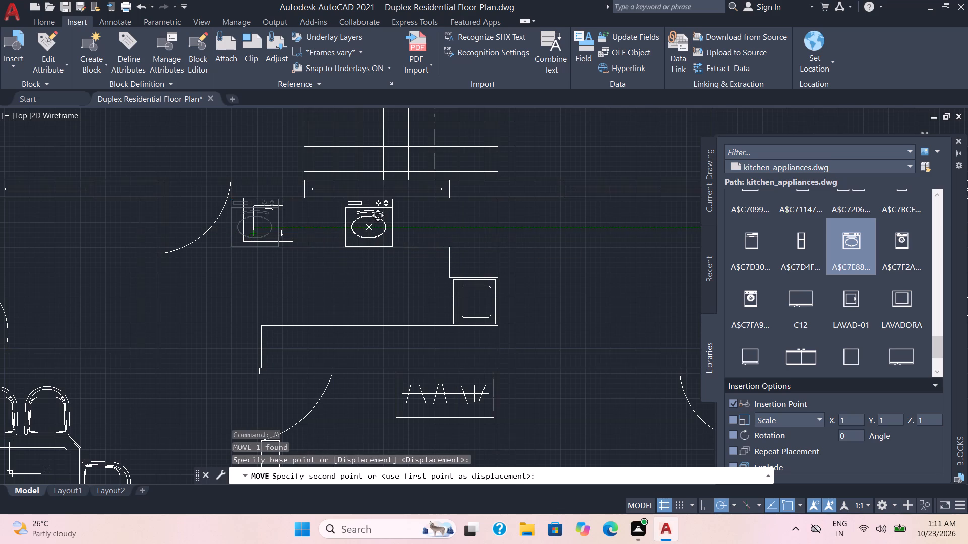
Copy the A$C7E884C79 block about 1'-11" east so the two appliances stand side by side on the counter.
{"action": "left_click", "coordinate": [403, 233]}
{"action": "left_click", "coordinate": [367, 222]}
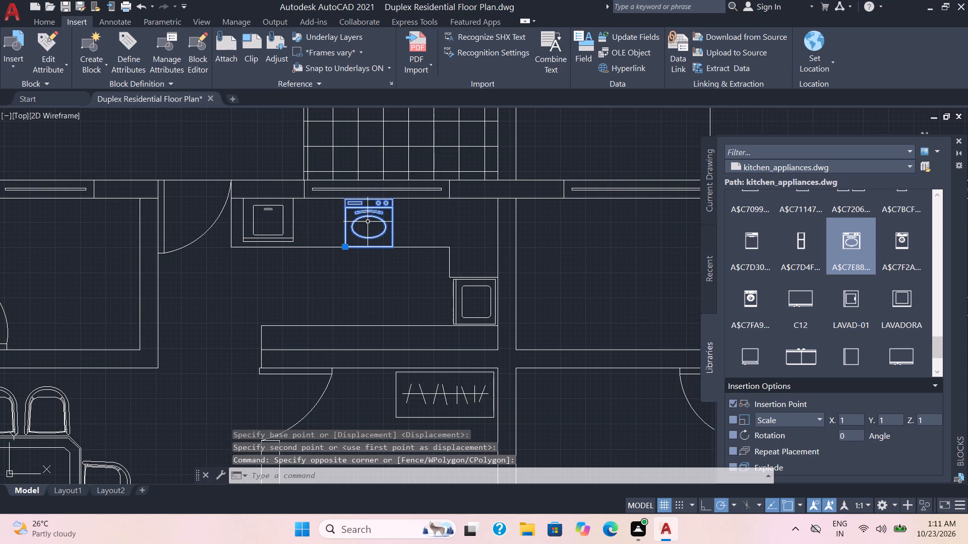
{"action": "type", "text": "CO"}
{"action": "key", "text": "Return"}
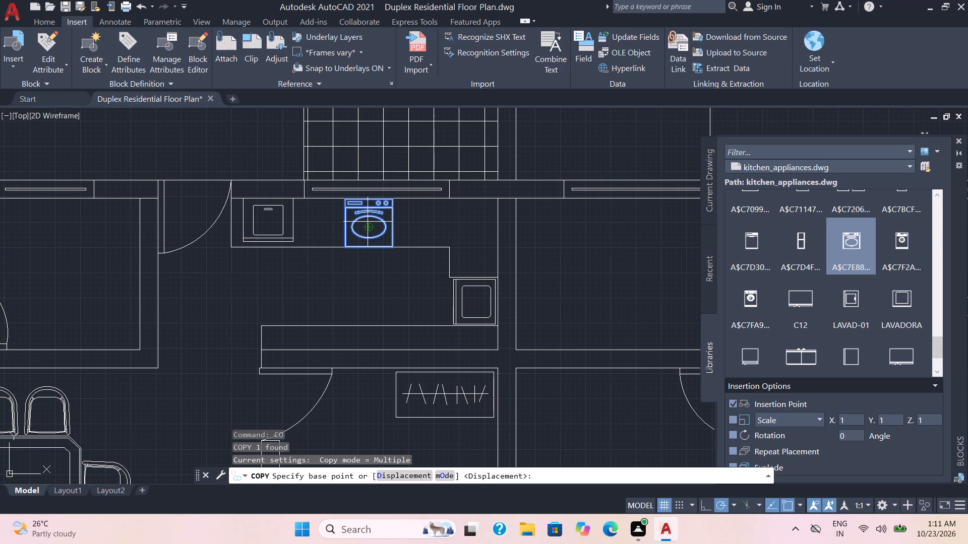
{"action": "left_click", "coordinate": [368, 227]}
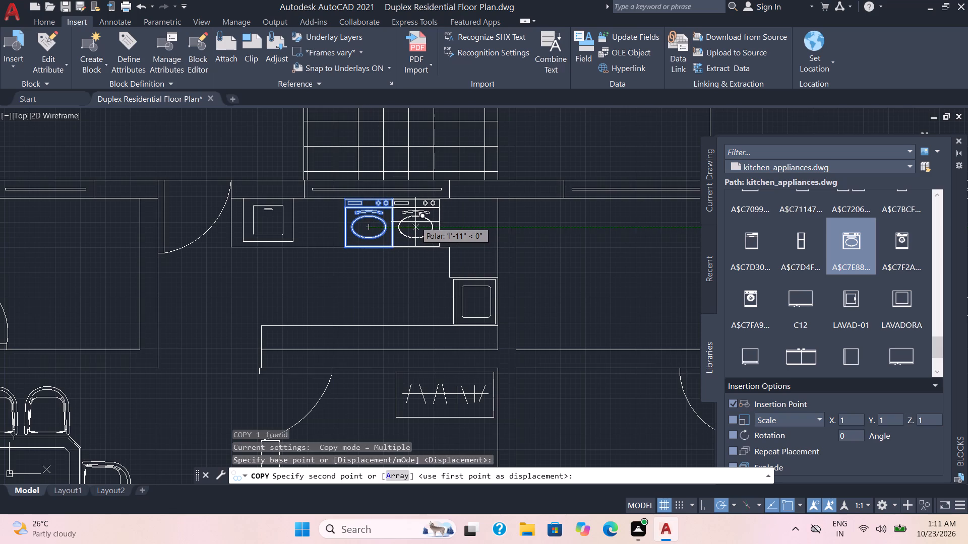
{"action": "left_click", "coordinate": [415, 222]}
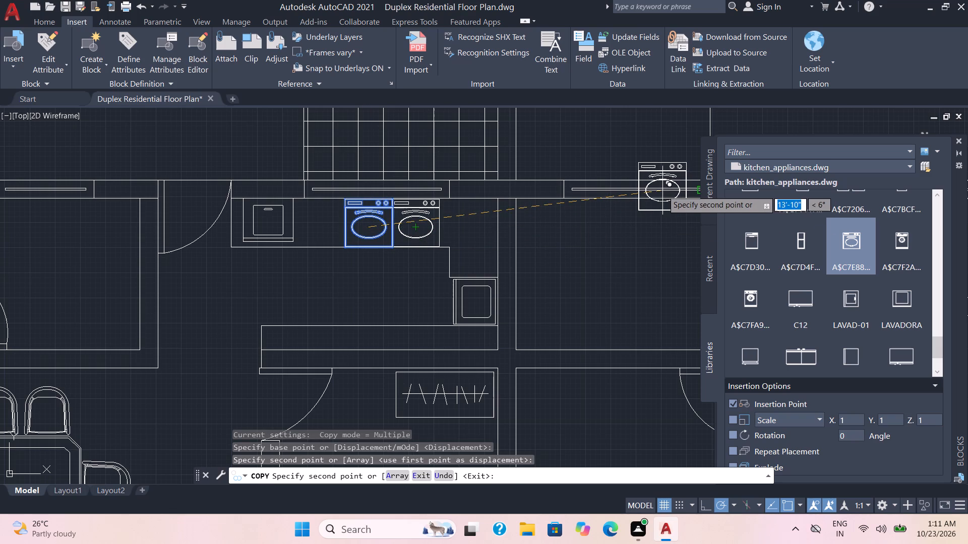
{"action": "key", "text": "Escape"}
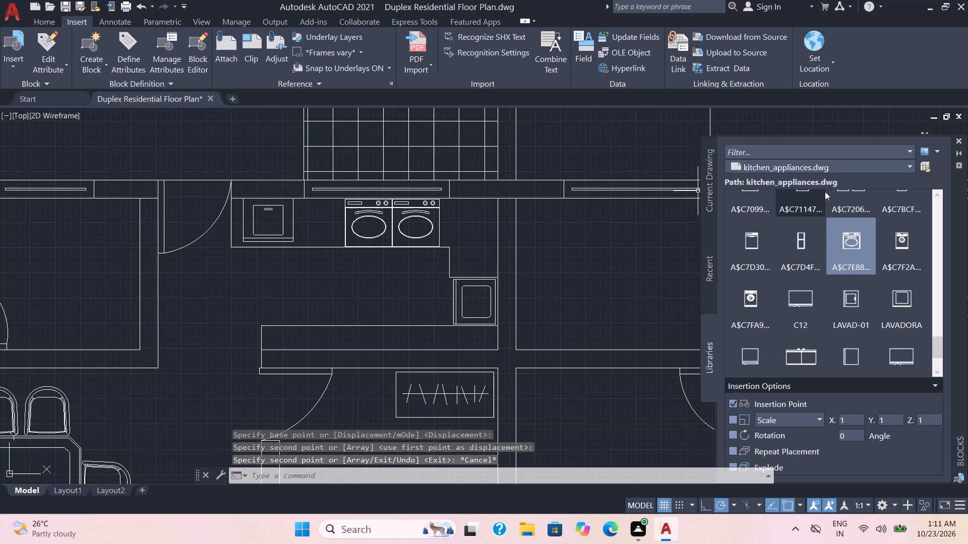
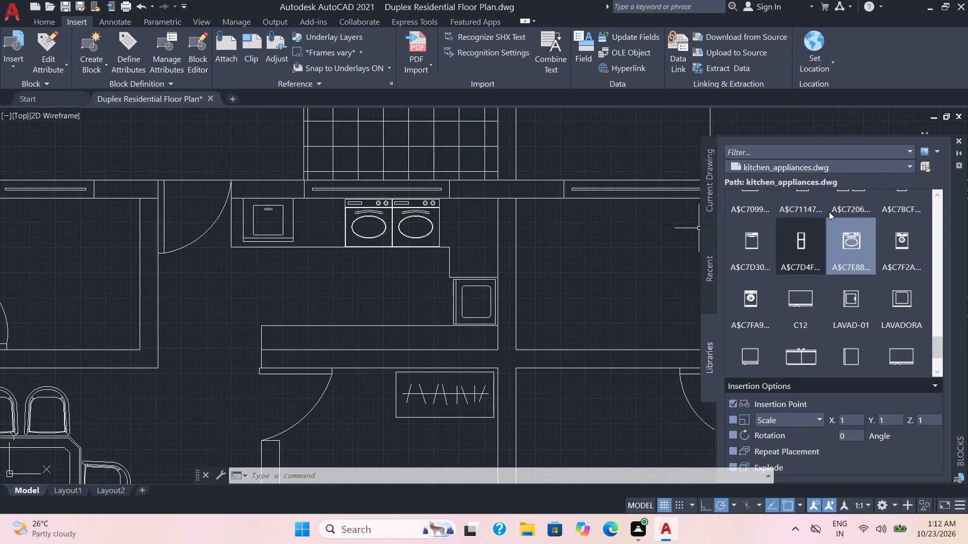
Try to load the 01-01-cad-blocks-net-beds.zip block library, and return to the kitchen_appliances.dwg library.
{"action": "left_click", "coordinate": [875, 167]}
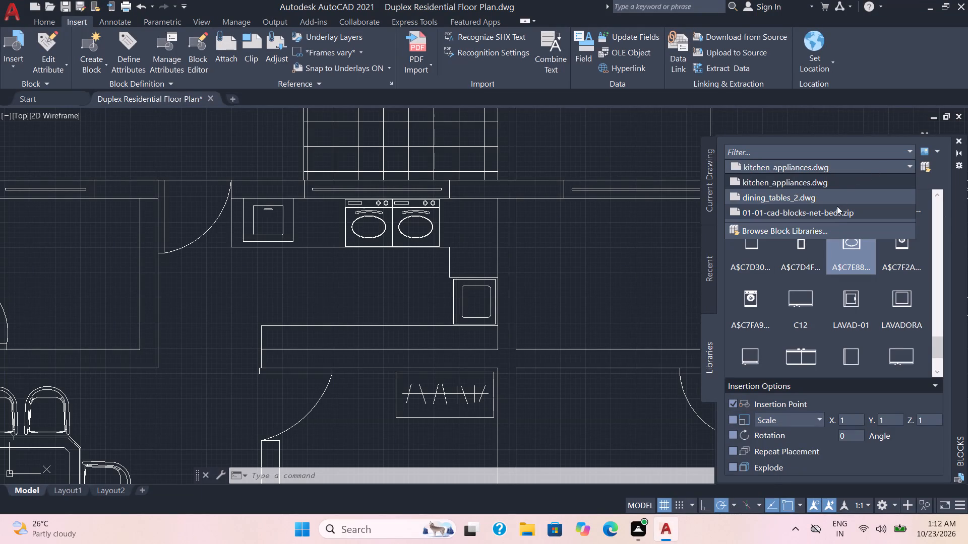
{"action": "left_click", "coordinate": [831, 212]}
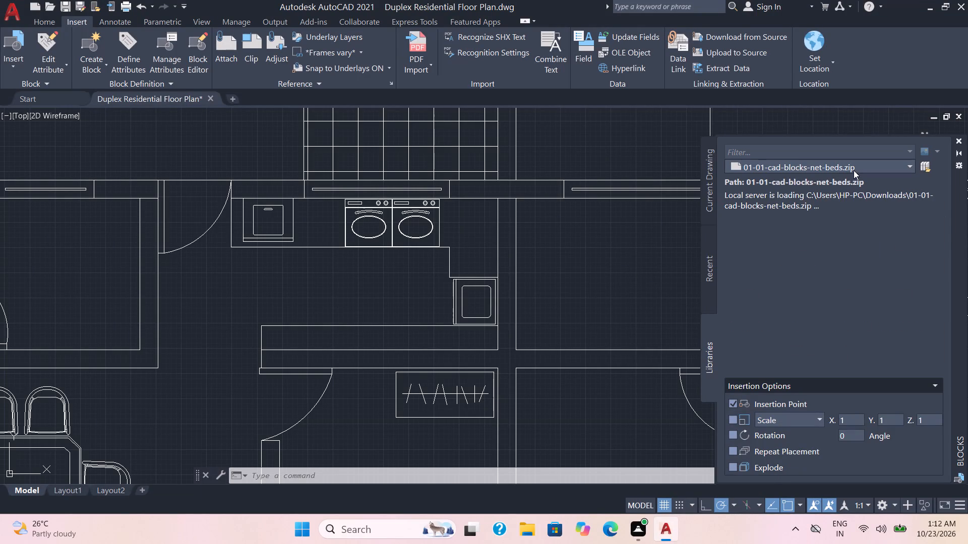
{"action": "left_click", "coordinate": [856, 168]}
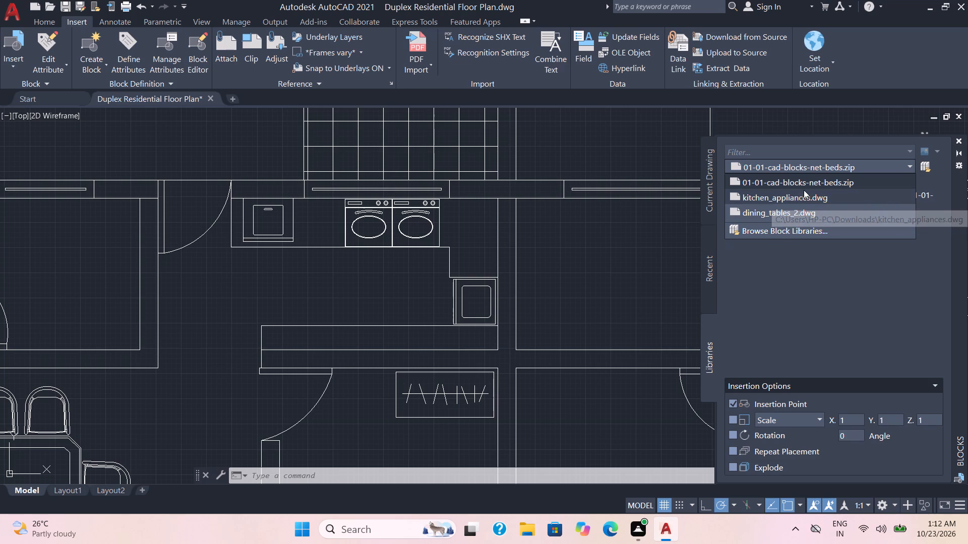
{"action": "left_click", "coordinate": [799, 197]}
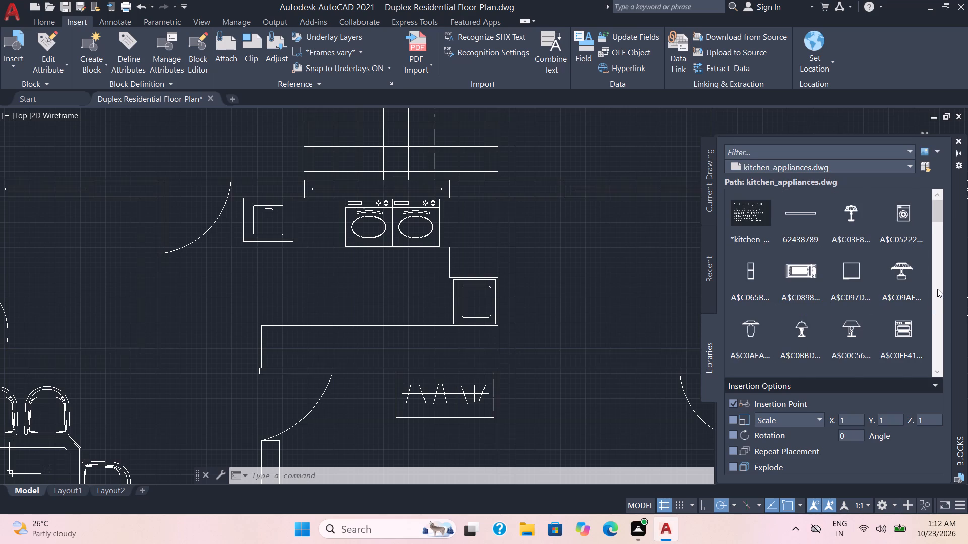
Insert the LAVADORA block from the kitchen_appliances.dwg library below the kitchen counter, between the door swing and the wardrobe.
{"action": "scroll", "coordinate": [937, 289], "scroll_direction": "down", "scroll_amount": 2}
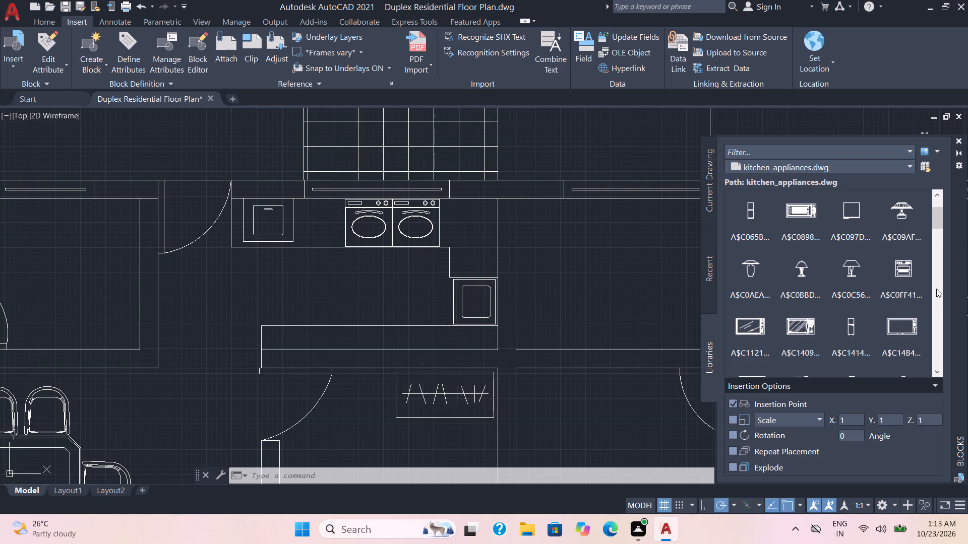
{"action": "scroll", "coordinate": [936, 289], "scroll_direction": "down", "scroll_amount": 1}
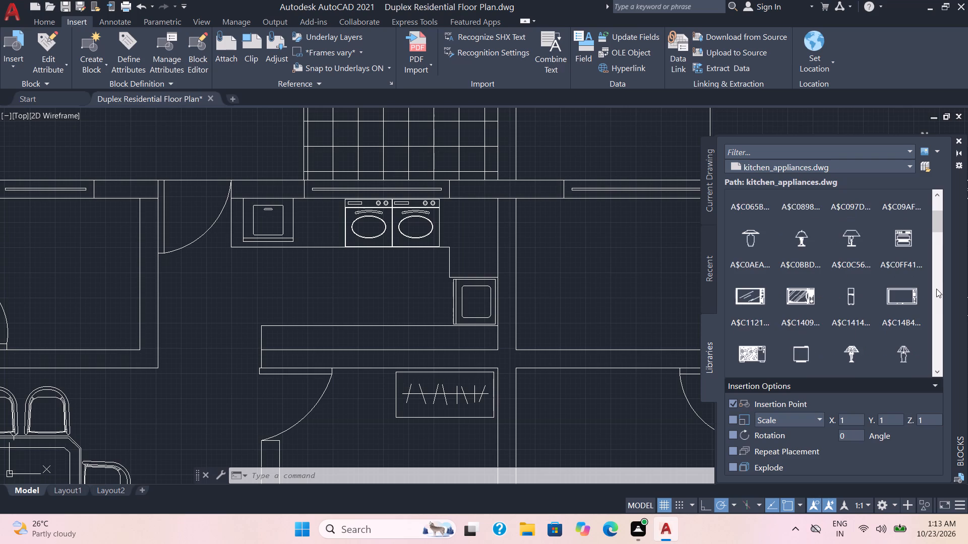
{"action": "scroll", "coordinate": [936, 289], "scroll_direction": "down", "scroll_amount": 3}
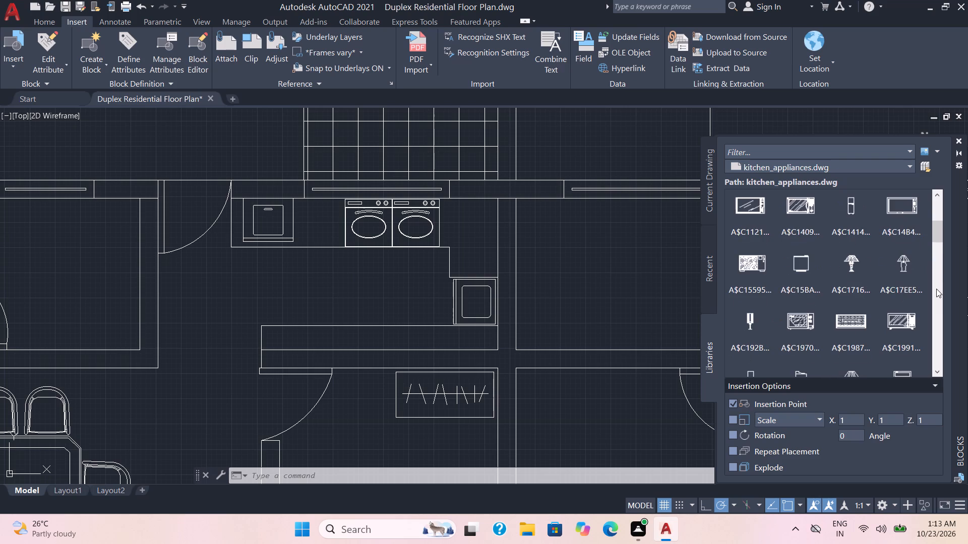
{"action": "scroll", "coordinate": [936, 289], "scroll_direction": "down", "scroll_amount": 3}
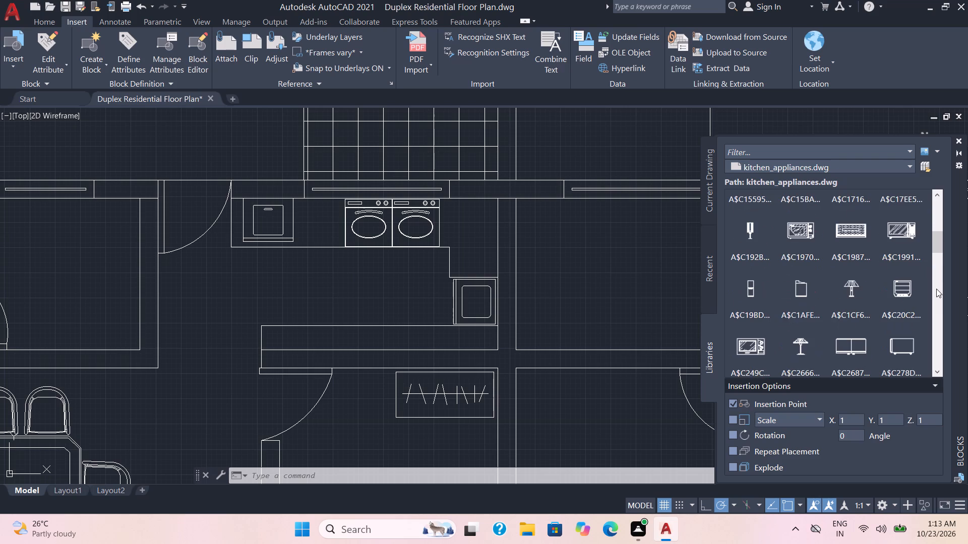
{"action": "scroll", "coordinate": [936, 289], "scroll_direction": "down", "scroll_amount": 2}
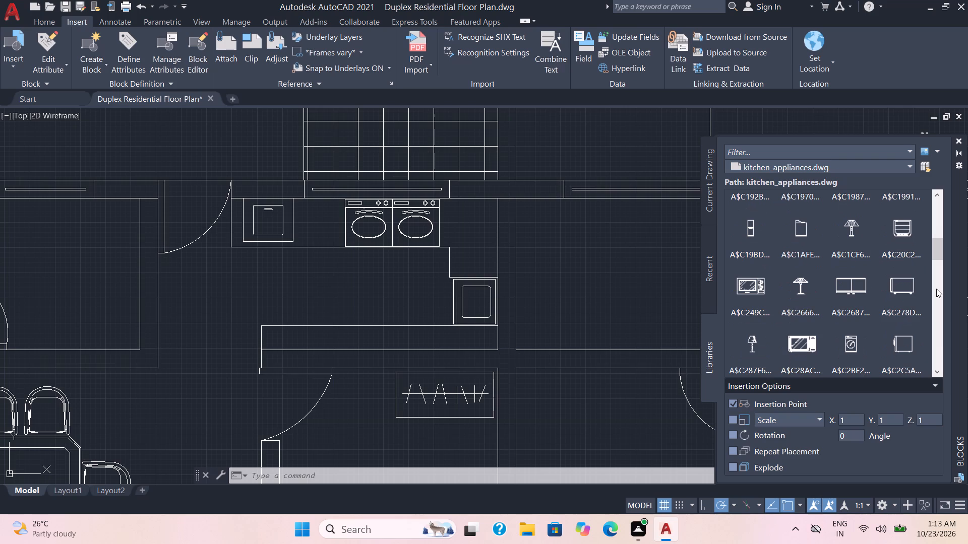
{"action": "scroll", "coordinate": [936, 289], "scroll_direction": "down", "scroll_amount": 1}
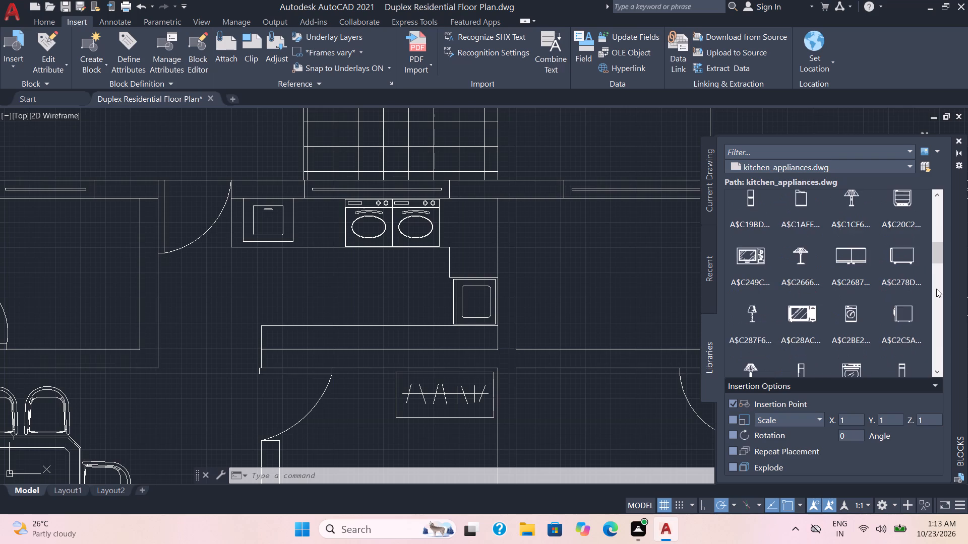
{"action": "scroll", "coordinate": [936, 289], "scroll_direction": "down", "scroll_amount": 4}
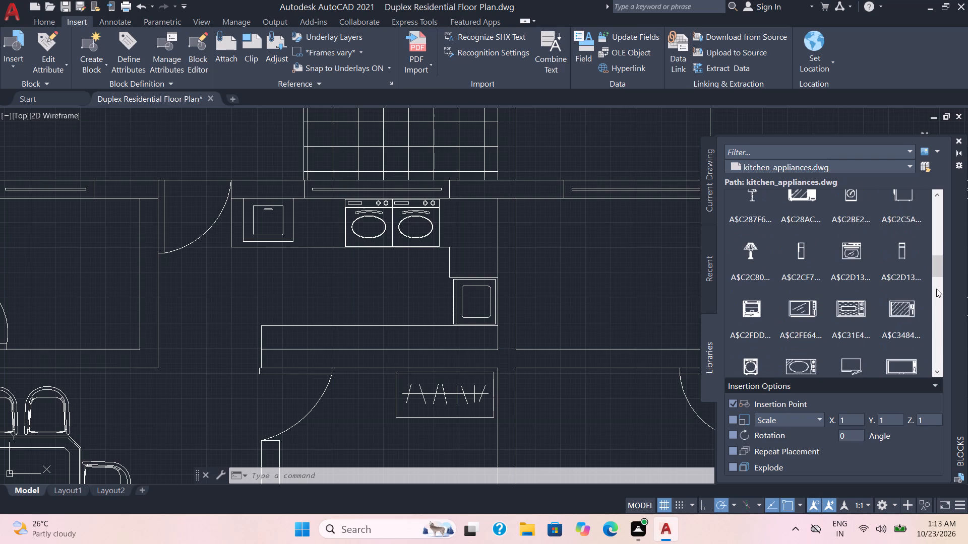
{"action": "scroll", "coordinate": [936, 289], "scroll_direction": "down", "scroll_amount": 3}
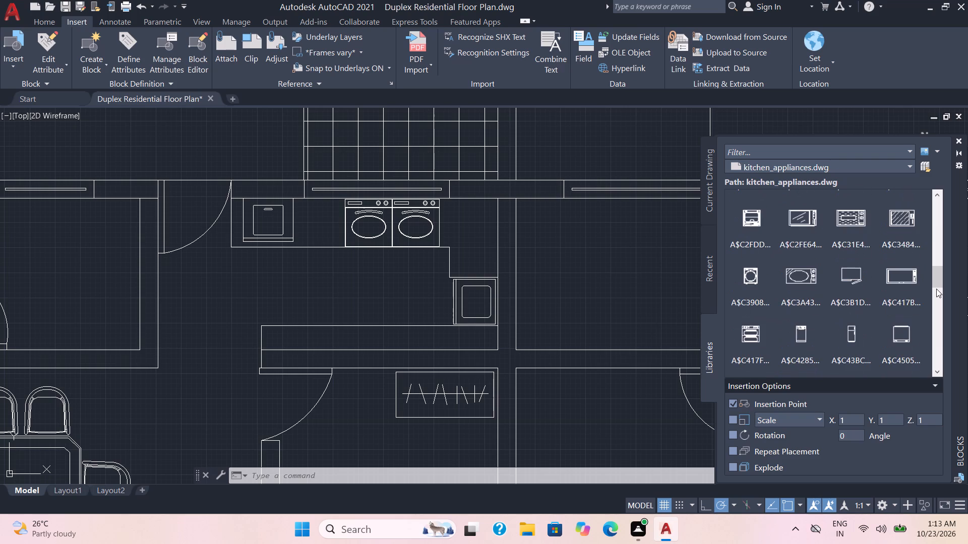
{"action": "scroll", "coordinate": [936, 289], "scroll_direction": "down", "scroll_amount": 1}
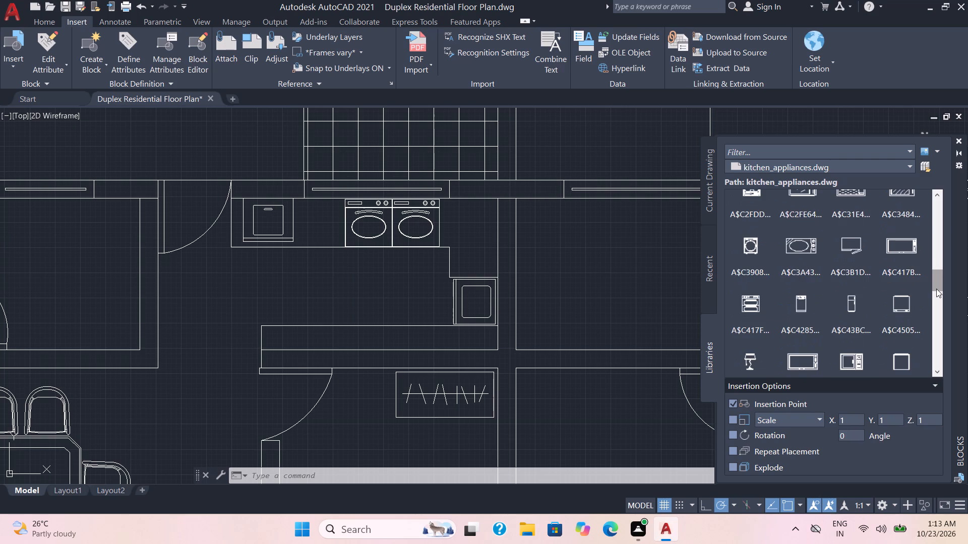
{"action": "scroll", "coordinate": [936, 289], "scroll_direction": "down", "scroll_amount": 2}
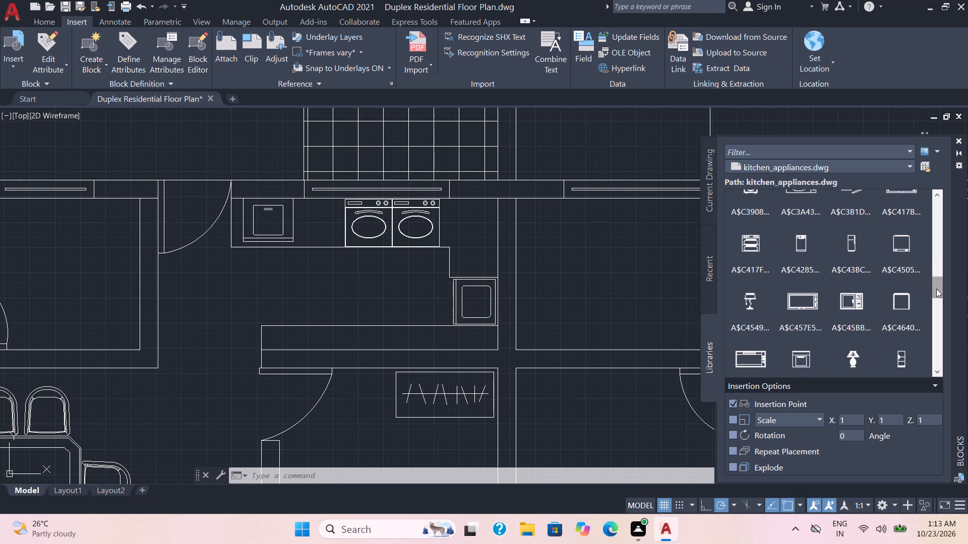
{"action": "scroll", "coordinate": [936, 289], "scroll_direction": "down", "scroll_amount": 2}
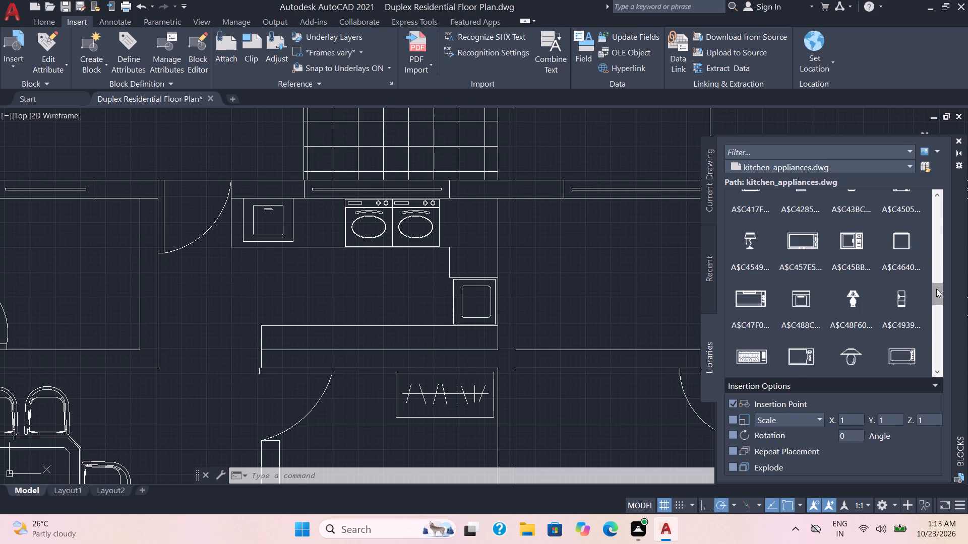
{"action": "scroll", "coordinate": [936, 289], "scroll_direction": "down", "scroll_amount": 2}
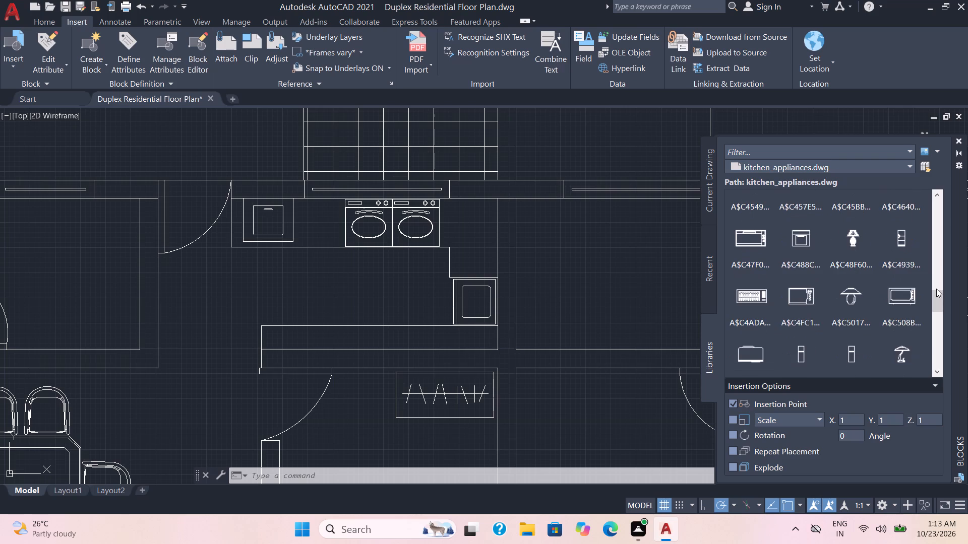
{"action": "scroll", "coordinate": [936, 289], "scroll_direction": "down", "scroll_amount": 2}
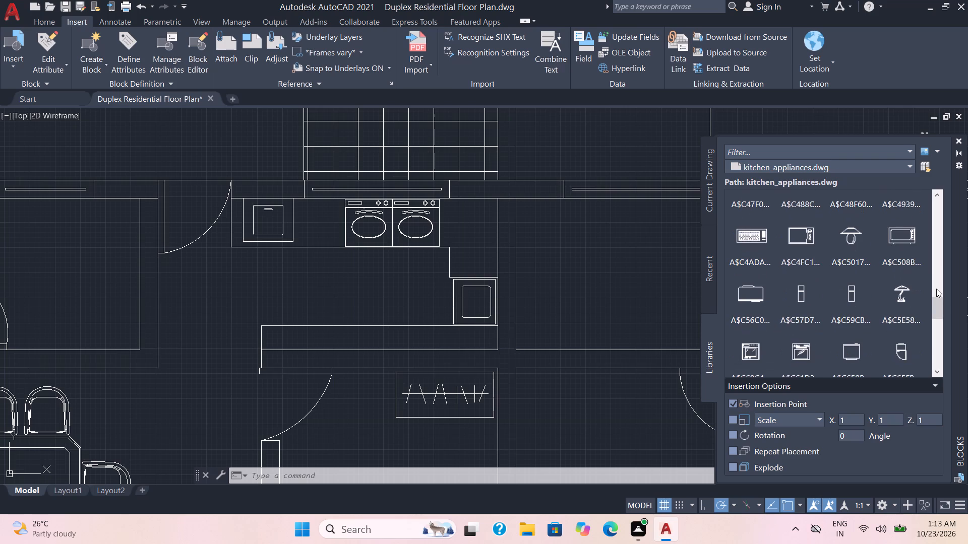
{"action": "scroll", "coordinate": [936, 289], "scroll_direction": "down", "scroll_amount": 1}
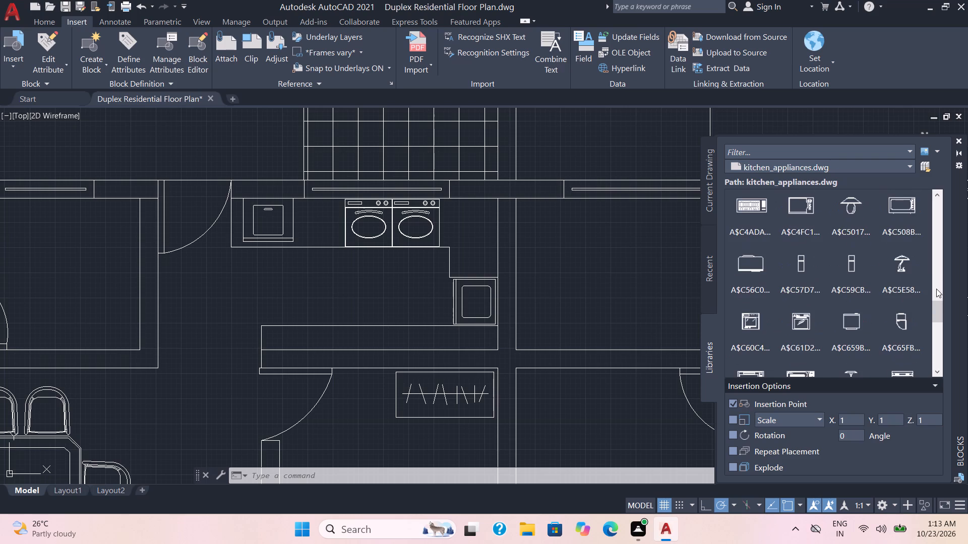
{"action": "scroll", "coordinate": [936, 289], "scroll_direction": "down", "scroll_amount": 3}
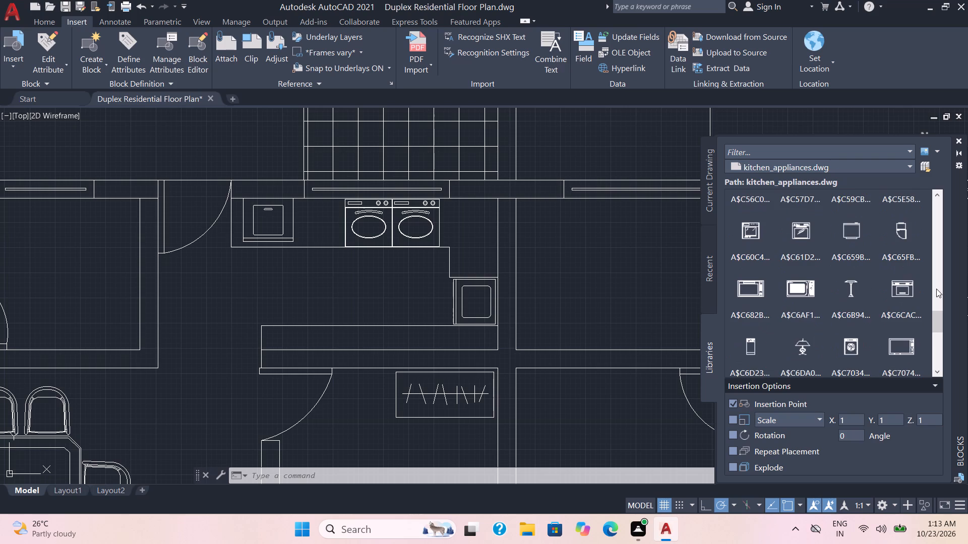
{"action": "scroll", "coordinate": [936, 289], "scroll_direction": "down", "scroll_amount": 3}
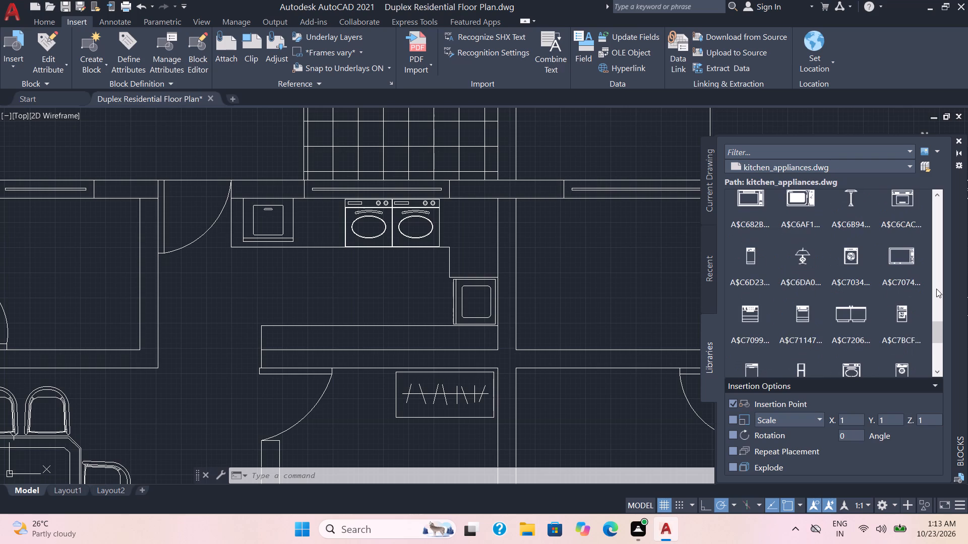
{"action": "scroll", "coordinate": [936, 289], "scroll_direction": "down", "scroll_amount": 1}
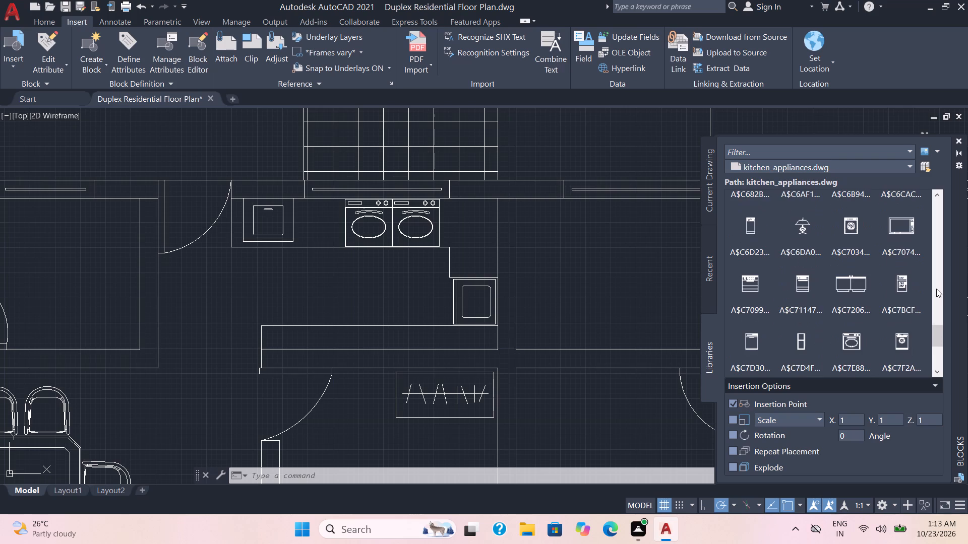
{"action": "scroll", "coordinate": [936, 289], "scroll_direction": "down", "scroll_amount": 2}
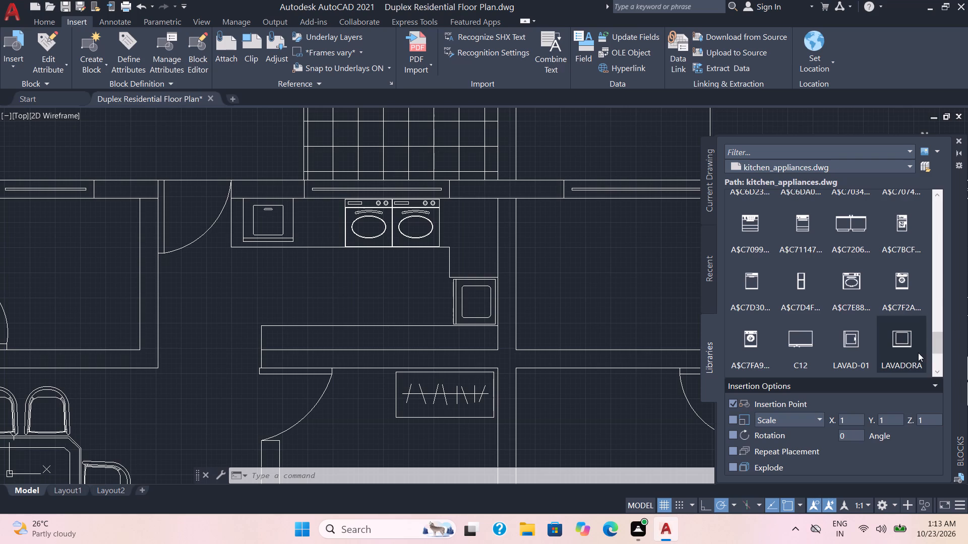
{"action": "double_click", "coordinate": [908, 339]}
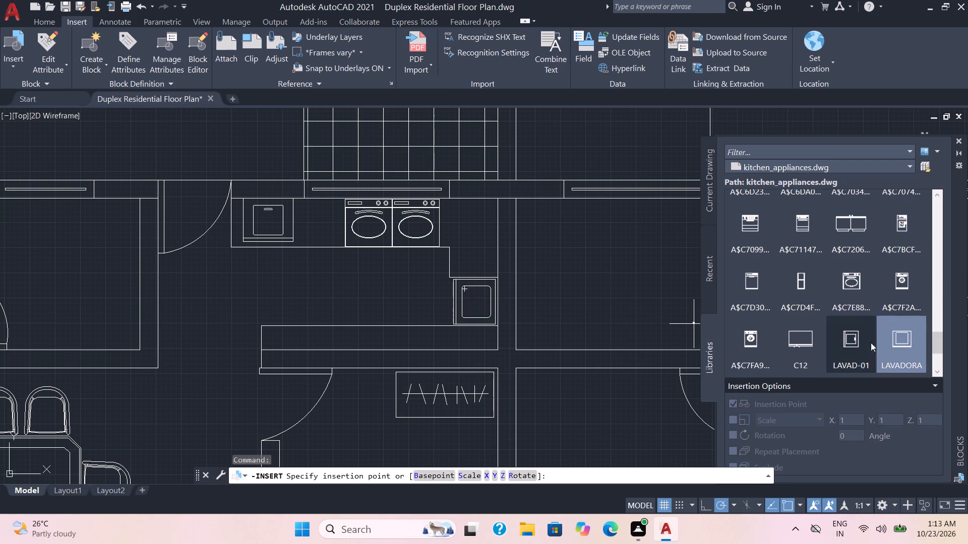
{"action": "left_click", "coordinate": [360, 395]}
Scale up the inserted LAVADORA block freehand about its insertion point to appliance size, similar to the unit at the counter's end.
{"action": "left_click", "coordinate": [376, 407]}
{"action": "left_click", "coordinate": [357, 387]}
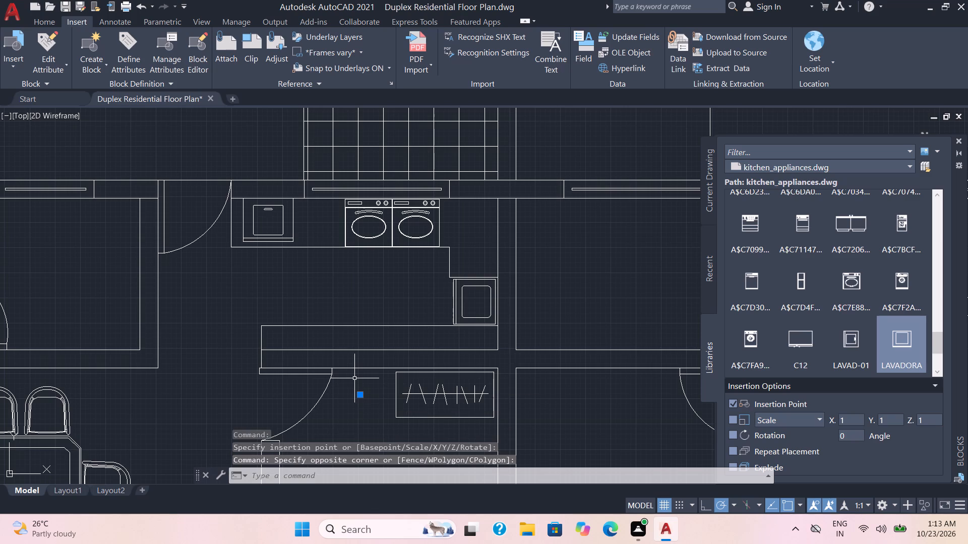
{"action": "key", "text": "s"}
{"action": "key", "text": "c"}
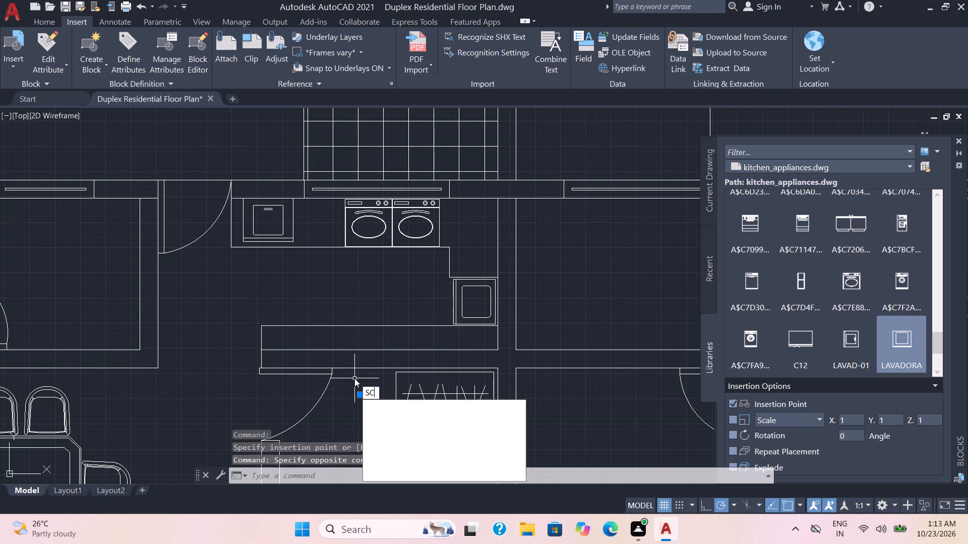
{"action": "key", "text": "Return"}
{"action": "left_click", "coordinate": [360, 395]}
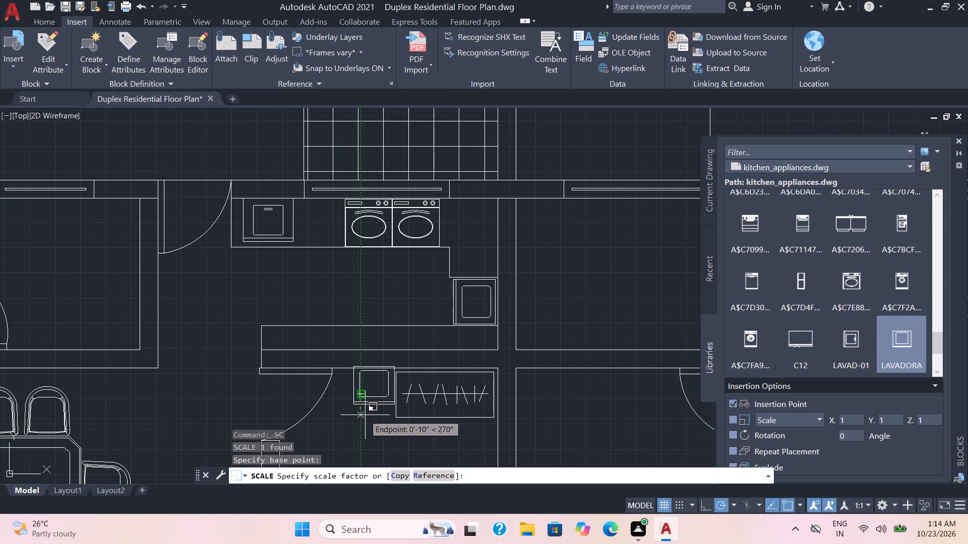
{"action": "left_click", "coordinate": [370, 416]}
Move the scaled LAVADORA block about 6 inches diagonally down and away from the wardrobe so it sits beside it.
{"action": "left_click", "coordinate": [376, 414]}
{"action": "left_click", "coordinate": [365, 390]}
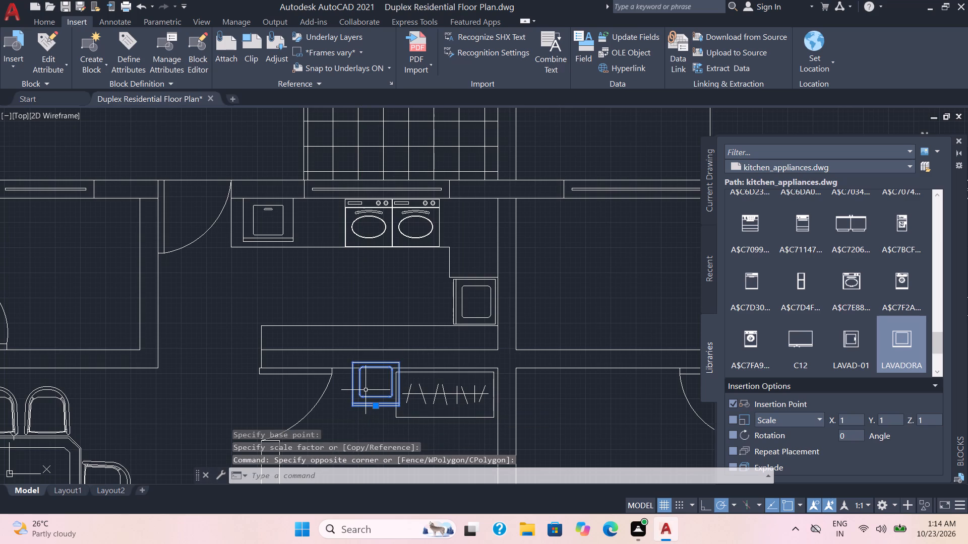
{"action": "key", "text": "m"}
{"action": "key", "text": "Return"}
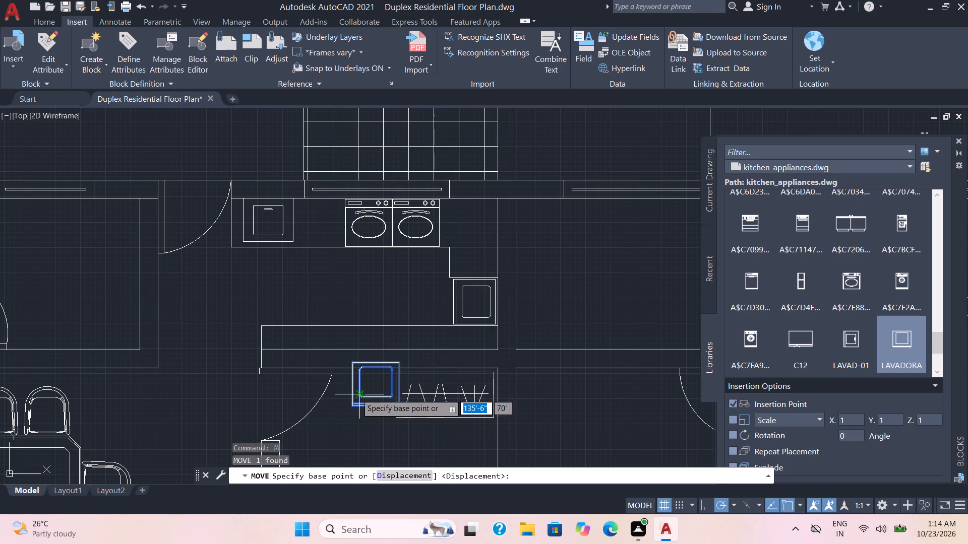
{"action": "left_click", "coordinate": [360, 395]}
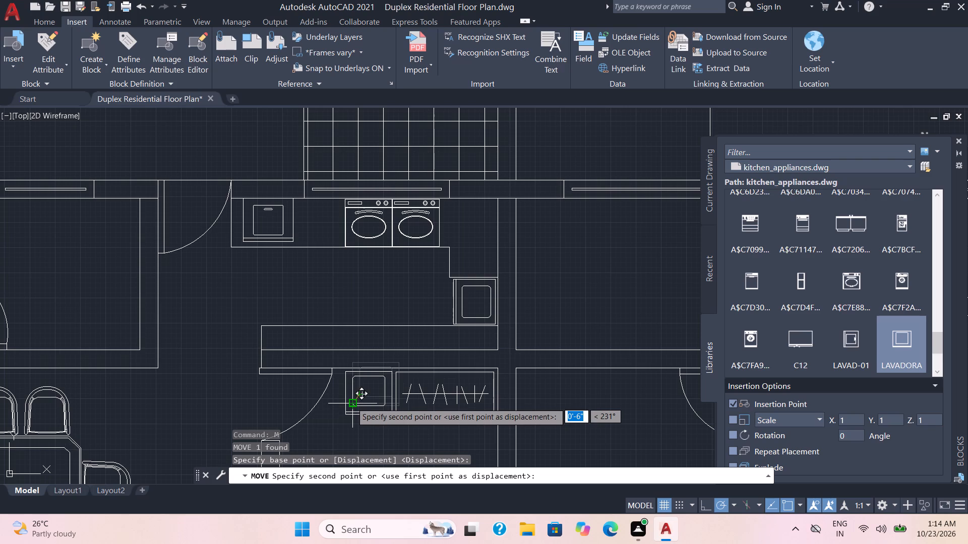
{"action": "left_click", "coordinate": [350, 404]}
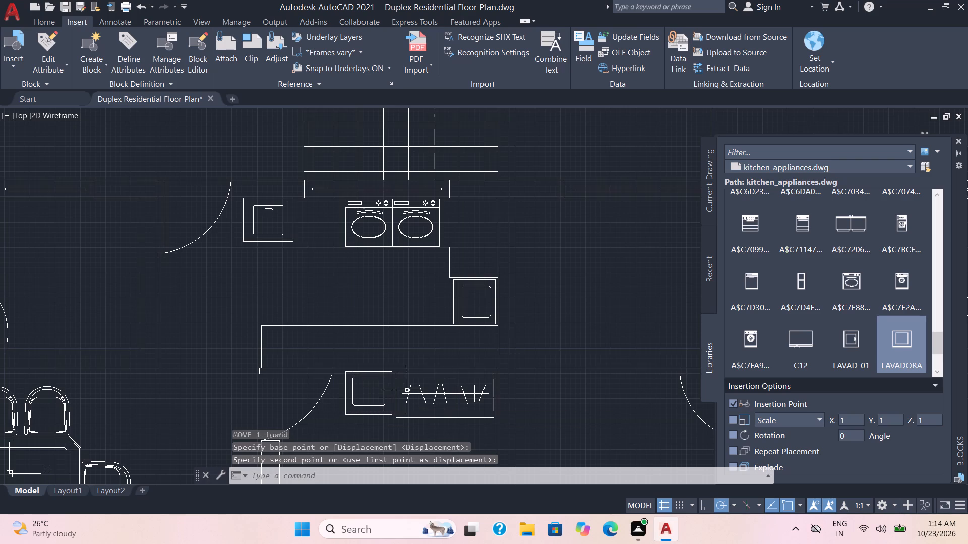
Browse the block libraries for the 01-01-cad-blocks-net-beds archive and open its beds drawing as read-only in AutoCAD Electrical.
{"action": "left_click", "coordinate": [864, 163]}
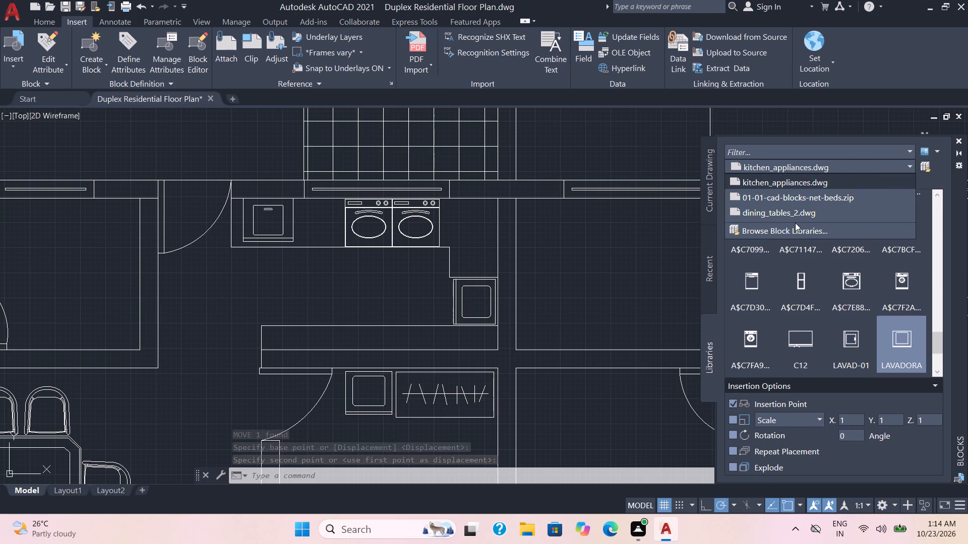
{"action": "left_click", "coordinate": [783, 228]}
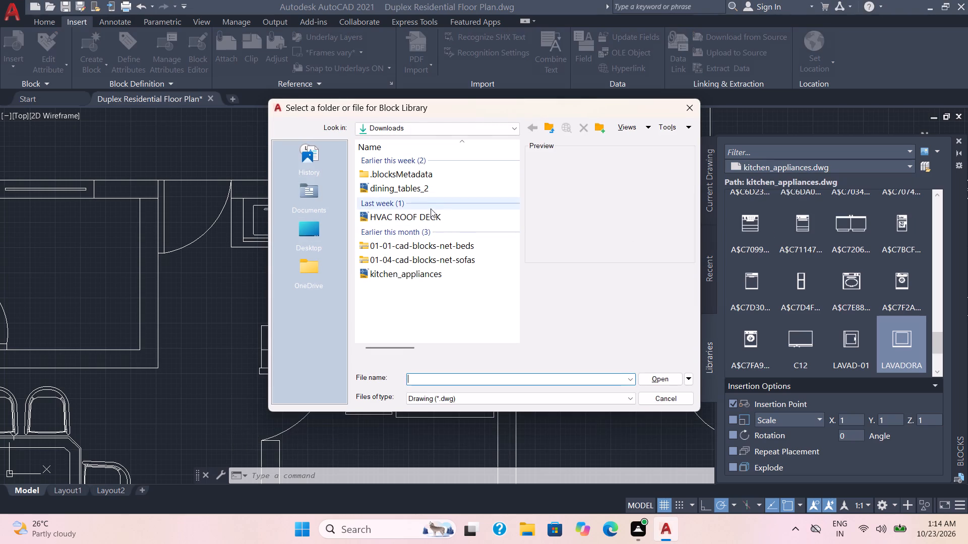
{"action": "double_click", "coordinate": [413, 240]}
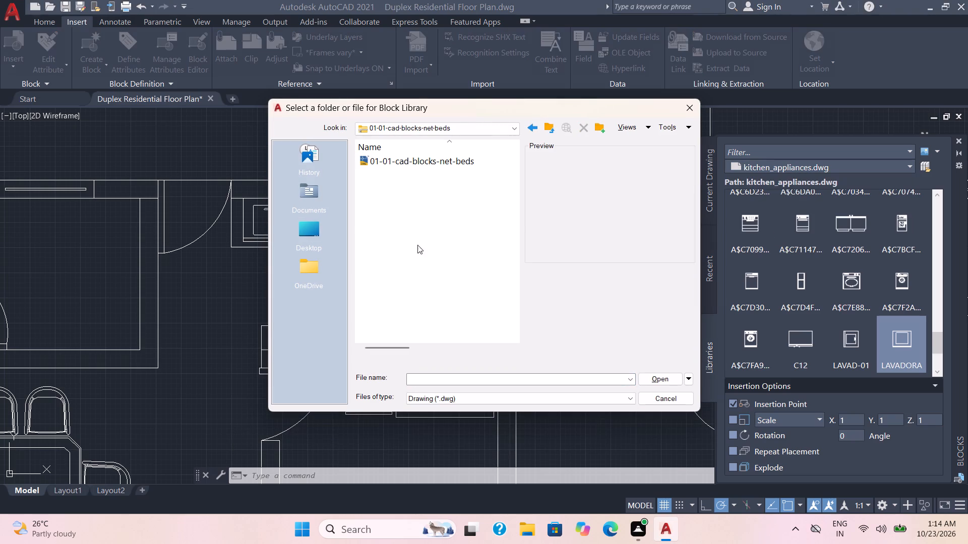
{"action": "double_click", "coordinate": [432, 160]}
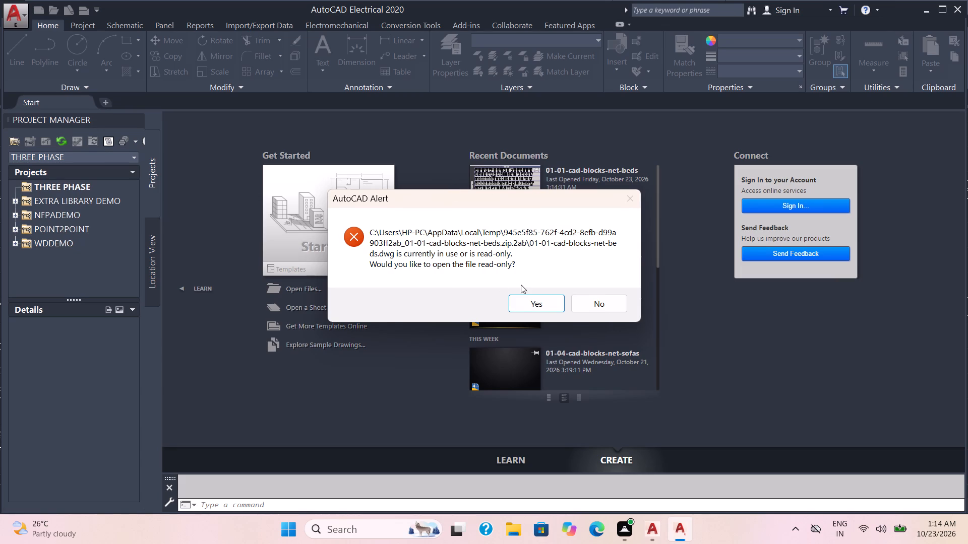
{"action": "left_click", "coordinate": [518, 308]}
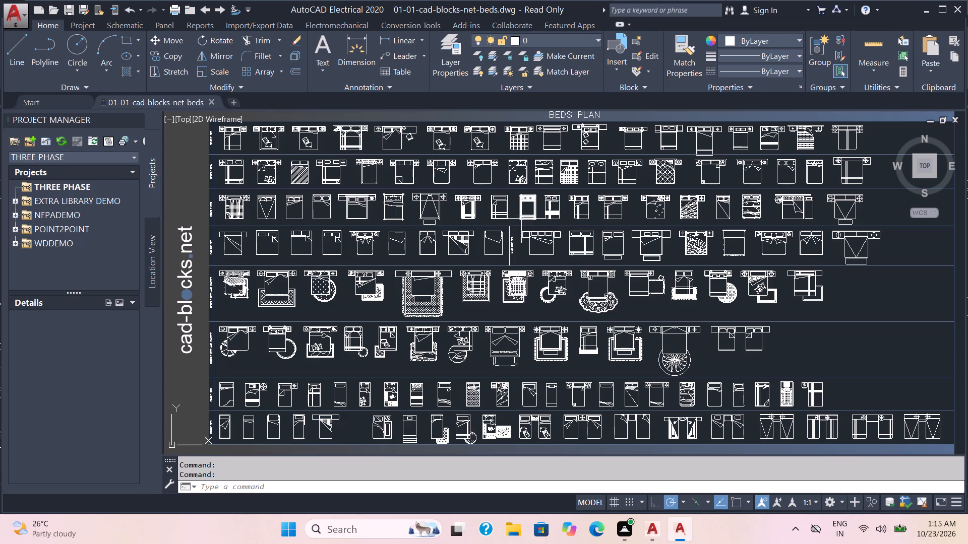
Copy the ninth bed block in the third row of the beds drawing and paste it beside the duplex floor plan in AutoCAD 2021.
{"action": "left_click", "coordinate": [500, 213]}
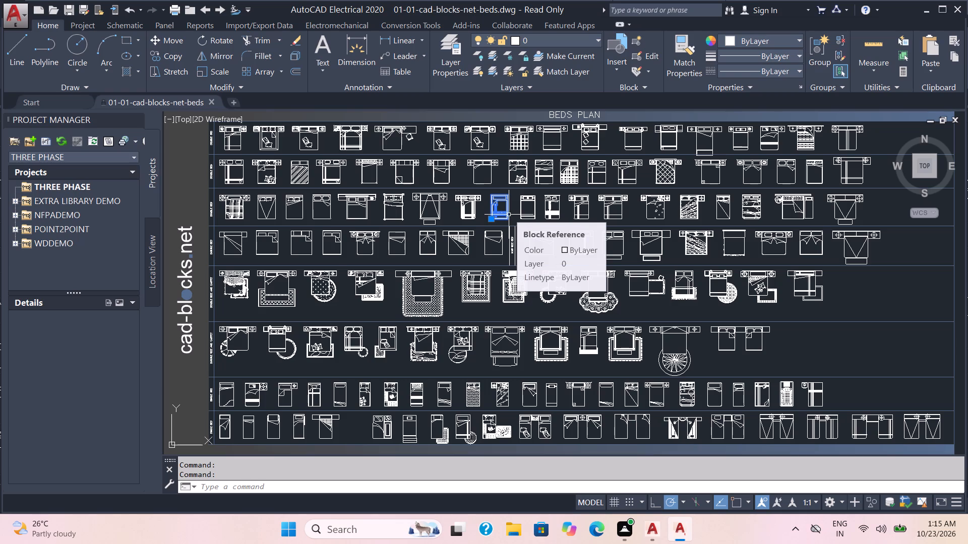
{"action": "key", "text": "ctrl+c"}
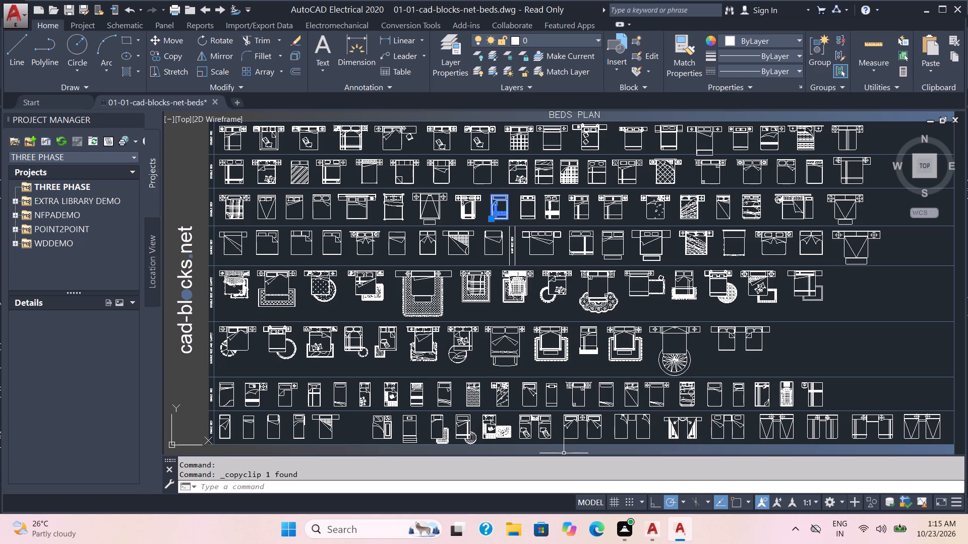
{"action": "left_click", "coordinate": [653, 533]}
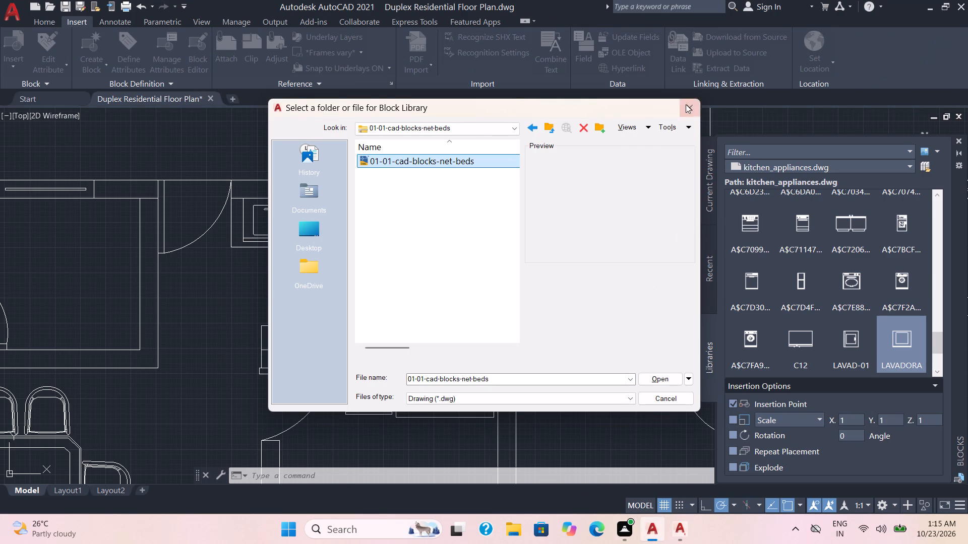
{"action": "left_click", "coordinate": [690, 108]}
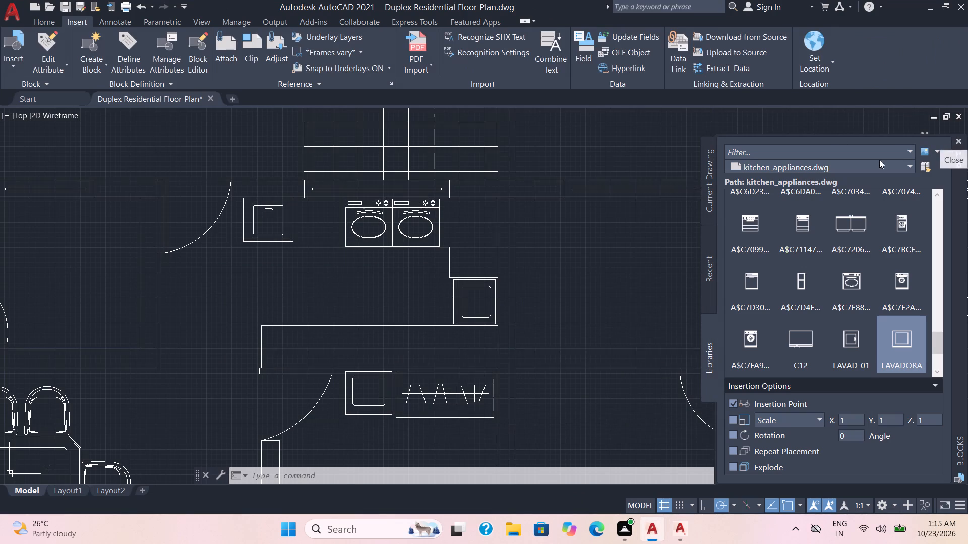
{"action": "scroll", "coordinate": [536, 259], "scroll_direction": "down", "scroll_amount": 3}
{"action": "left_click", "coordinate": [126, 342]}
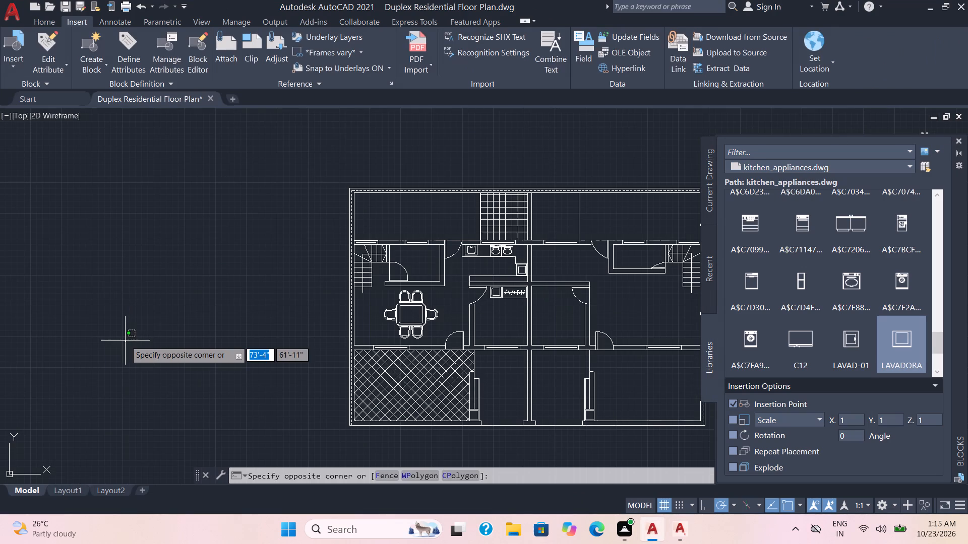
{"action": "key", "text": "ctrl+v"}
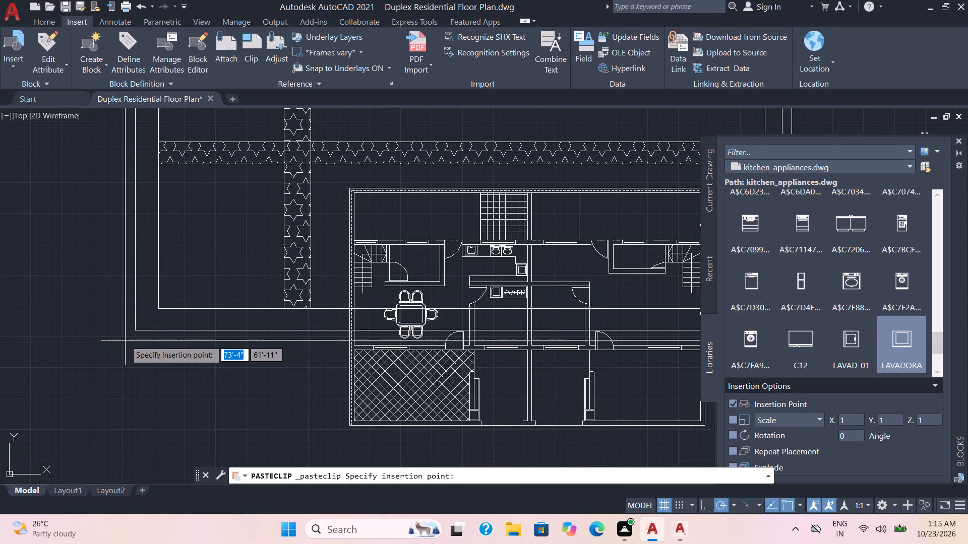
{"action": "scroll", "coordinate": [125, 341], "scroll_direction": "down", "scroll_amount": 1}
{"action": "scroll", "coordinate": [202, 392], "scroll_direction": "down", "scroll_amount": 3}
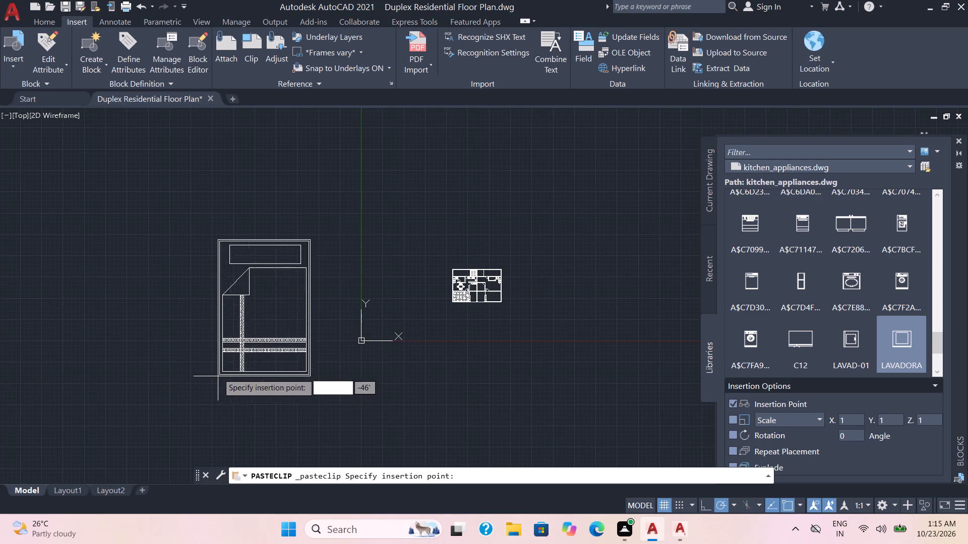
{"action": "left_click", "coordinate": [339, 318]}
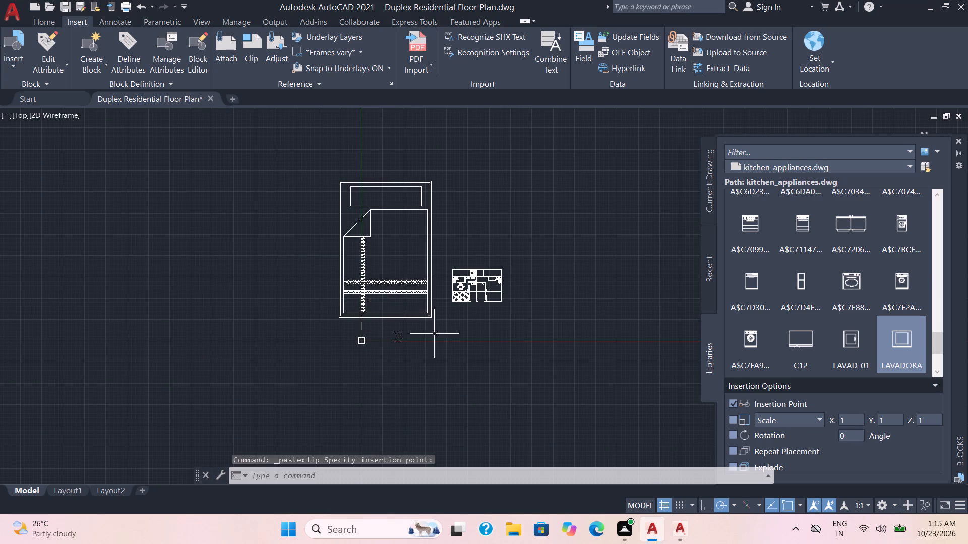
Scale the oversized pasted bed block down freehand to a furniture size that suits the floor plan's bedrooms.
{"action": "left_click", "coordinate": [437, 329]}
{"action": "left_click", "coordinate": [348, 274]}
{"action": "key", "text": "m"}
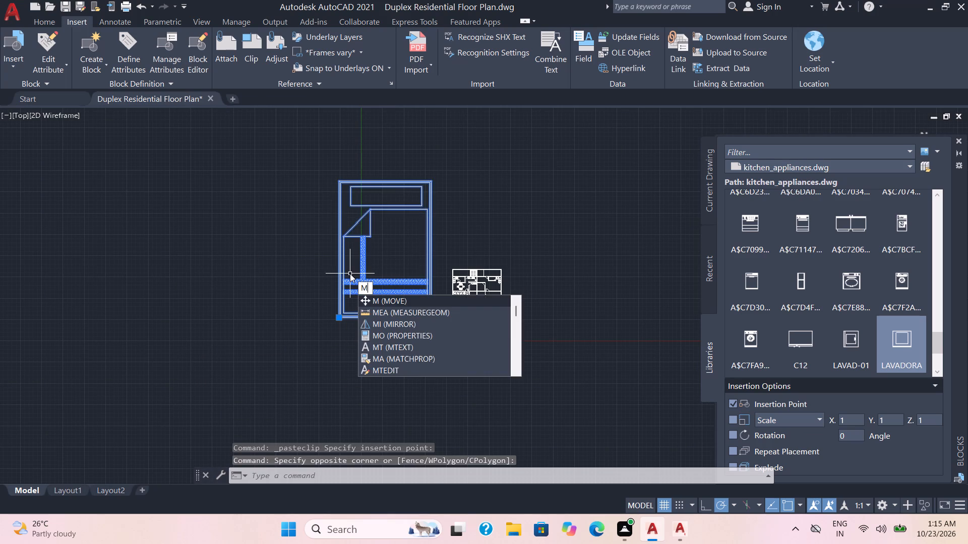
{"action": "key", "text": "BackSpace"}
{"action": "type", "text": "SC"}
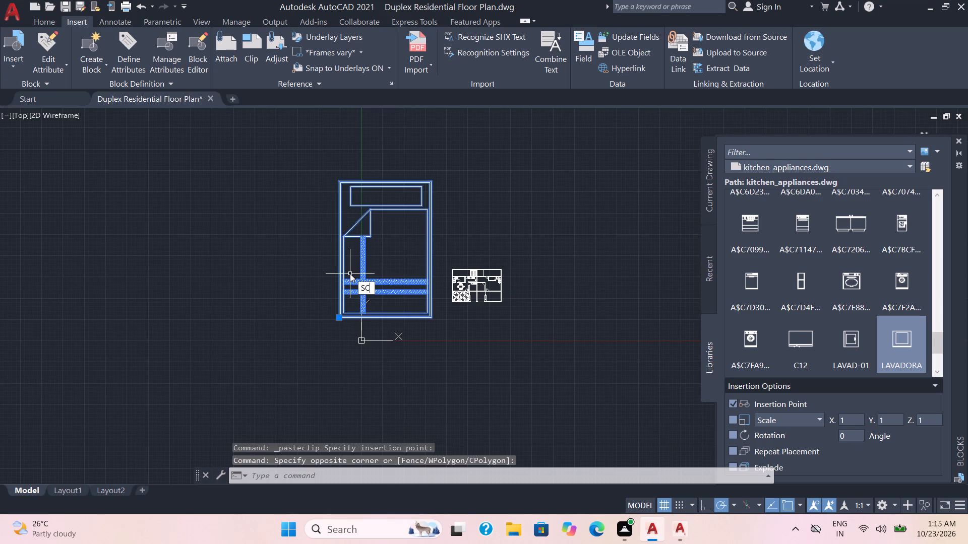
{"action": "key", "text": "Return"}
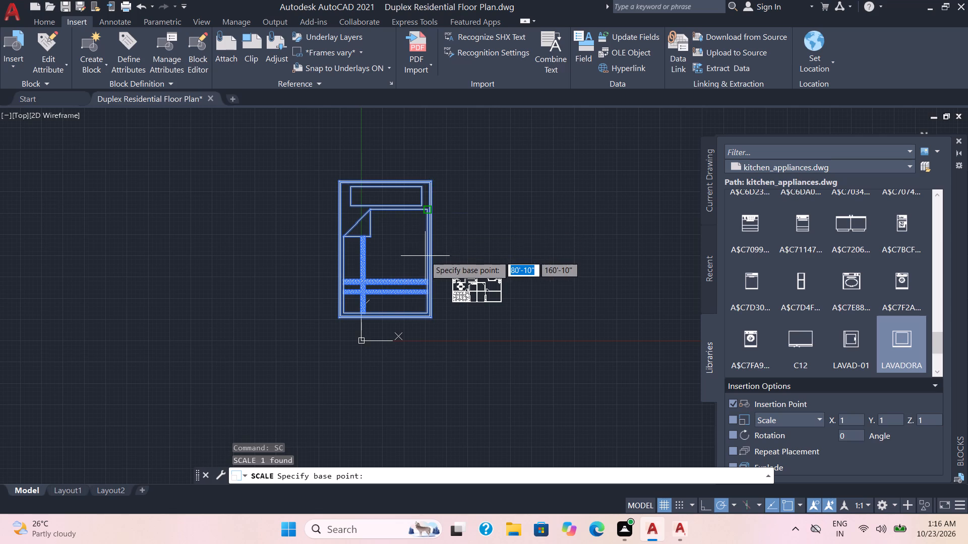
{"action": "left_click", "coordinate": [426, 283]}
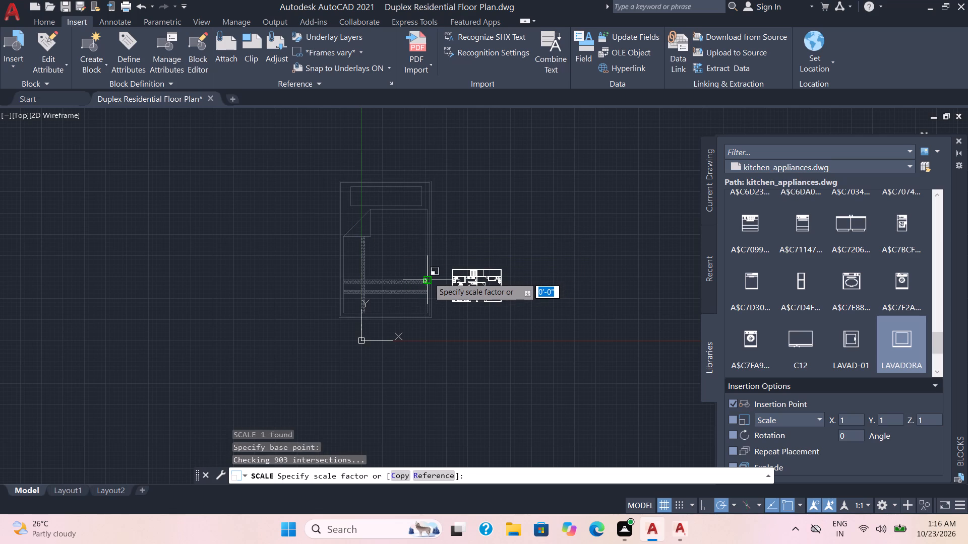
{"action": "left_click", "coordinate": [429, 278]}
{"action": "scroll", "coordinate": [430, 289], "scroll_direction": "up", "scroll_amount": 3}
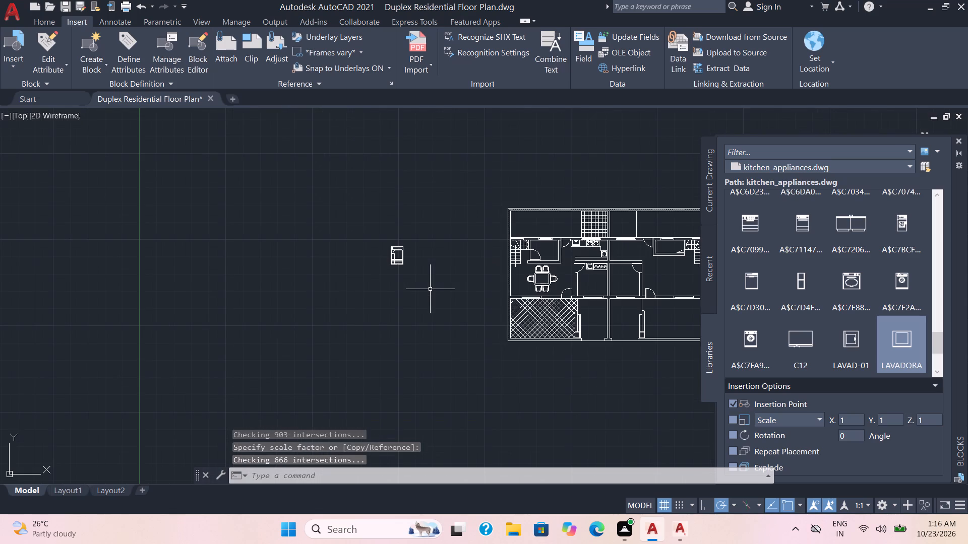
Rotate the scaled bed block by 180 degrees so its pillow end faces down.
{"action": "middle_click_drag", "start_coordinate": [430, 289], "coordinate": [294, 281]}
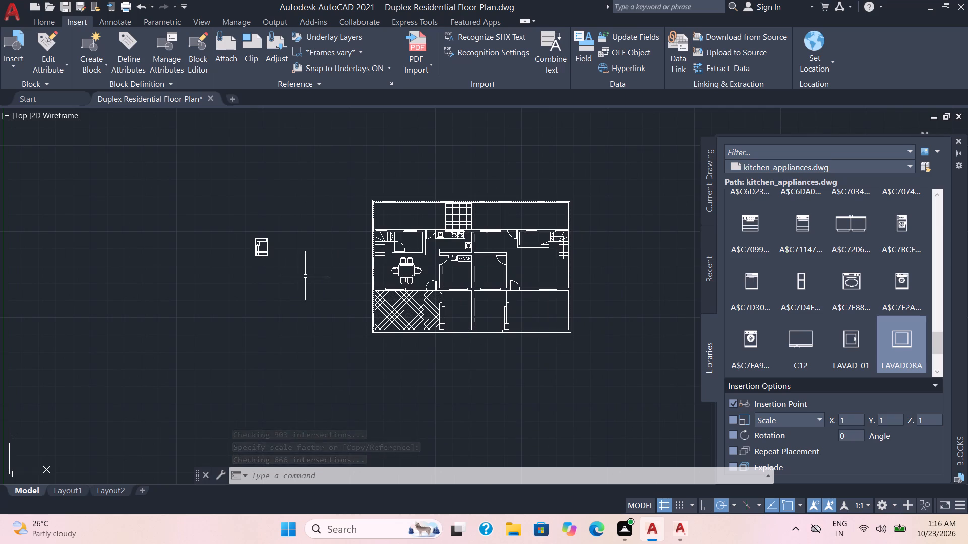
{"action": "left_click", "coordinate": [289, 271]}
{"action": "left_click", "coordinate": [201, 209]}
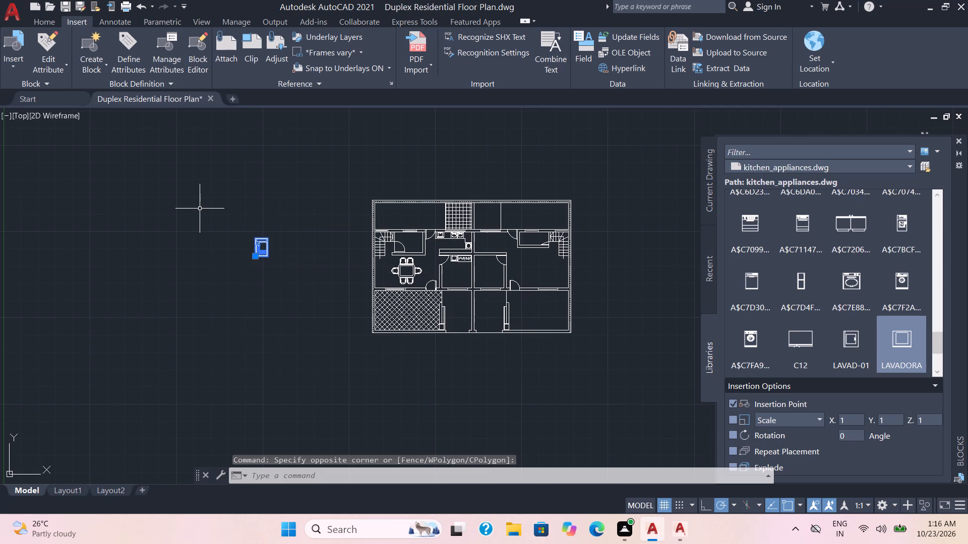
{"action": "type", "text": "RO"}
{"action": "key", "text": "Return"}
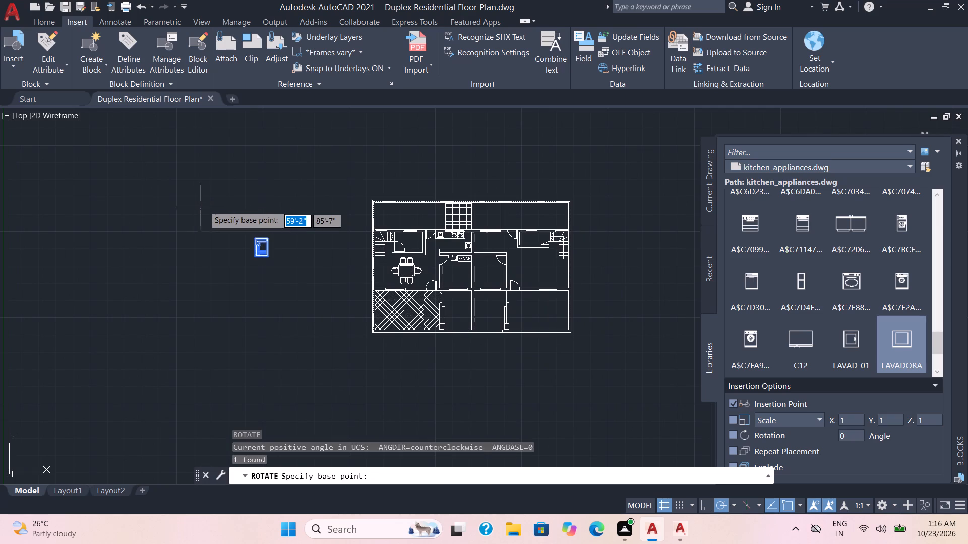
{"action": "left_click", "coordinate": [269, 234]}
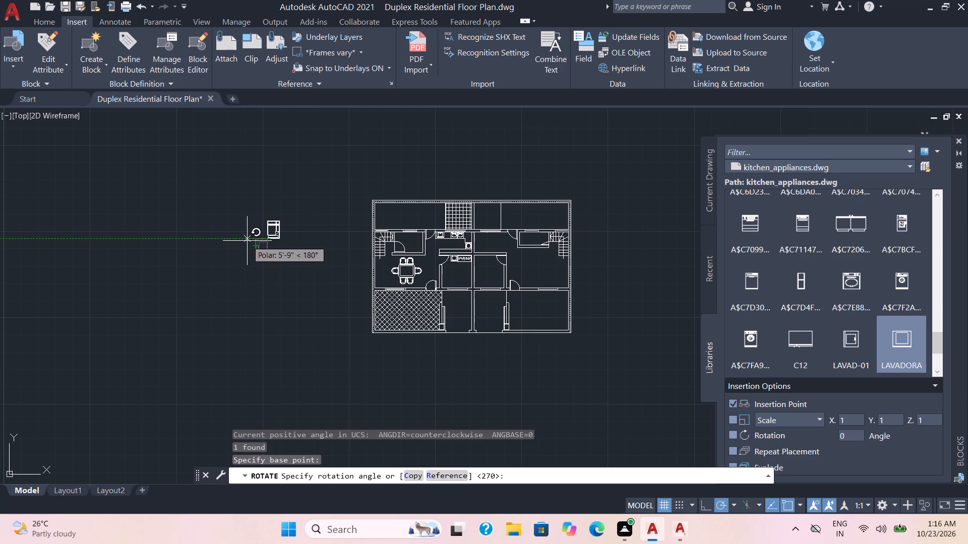
{"action": "left_click", "coordinate": [247, 240]}
Move the bed about 57'-3" into the room with the wardrobe, placing its pillow end against the window wall.
{"action": "left_click", "coordinate": [294, 247]}
{"action": "left_click", "coordinate": [245, 224]}
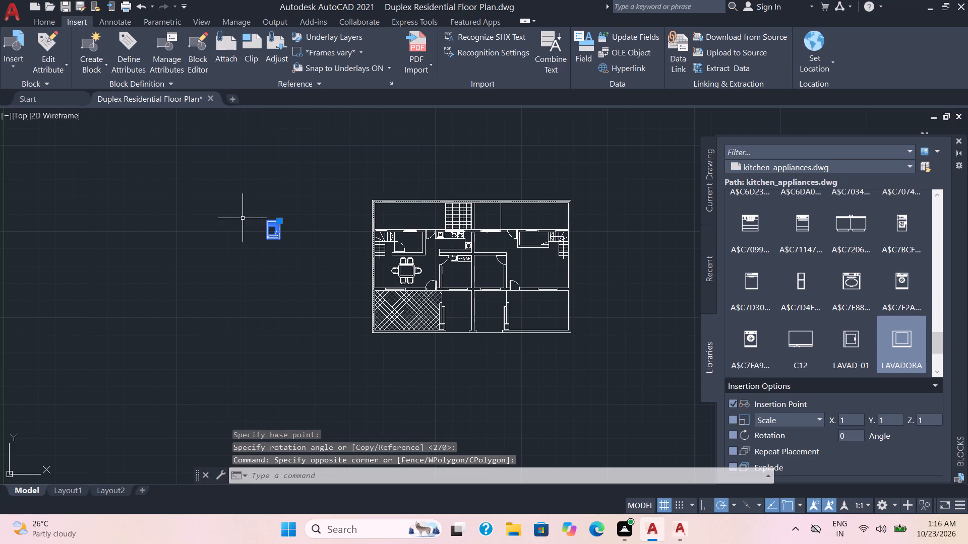
{"action": "key", "text": "m"}
{"action": "key", "text": "Return"}
{"action": "scroll", "coordinate": [243, 218], "scroll_direction": "up", "scroll_amount": 2}
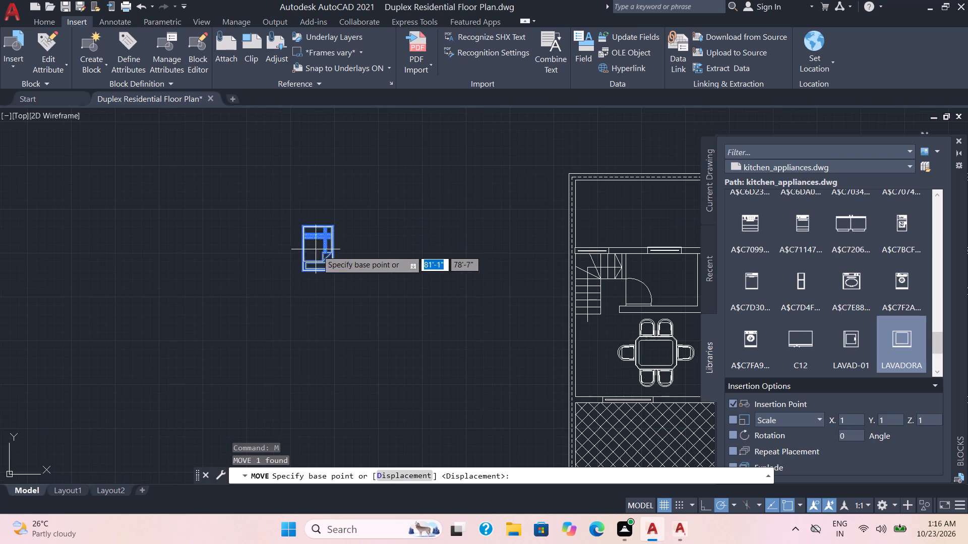
{"action": "left_click", "coordinate": [325, 254]}
{"action": "middle_click_drag", "start_coordinate": [461, 375], "coordinate": [325, 317]}
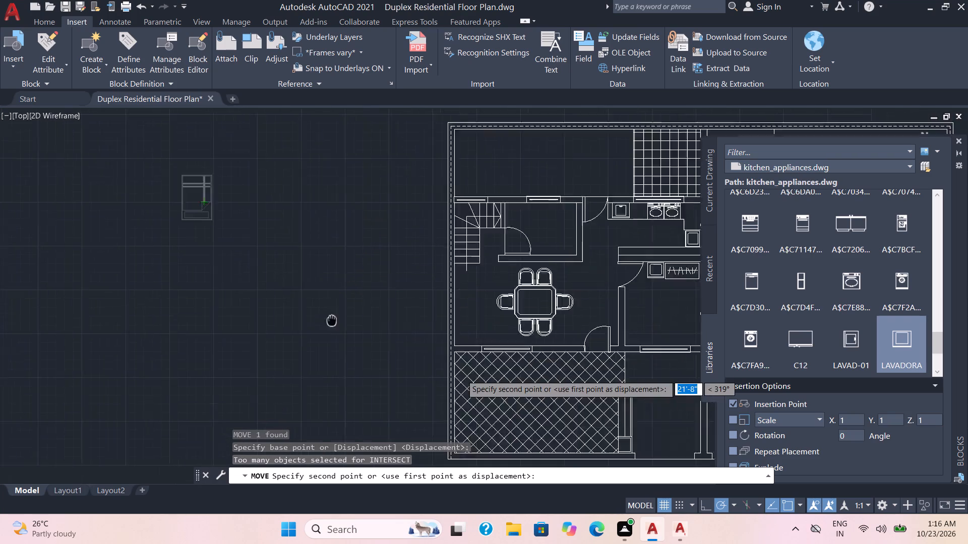
{"action": "middle_click_drag", "start_coordinate": [325, 317], "coordinate": [93, 234]}
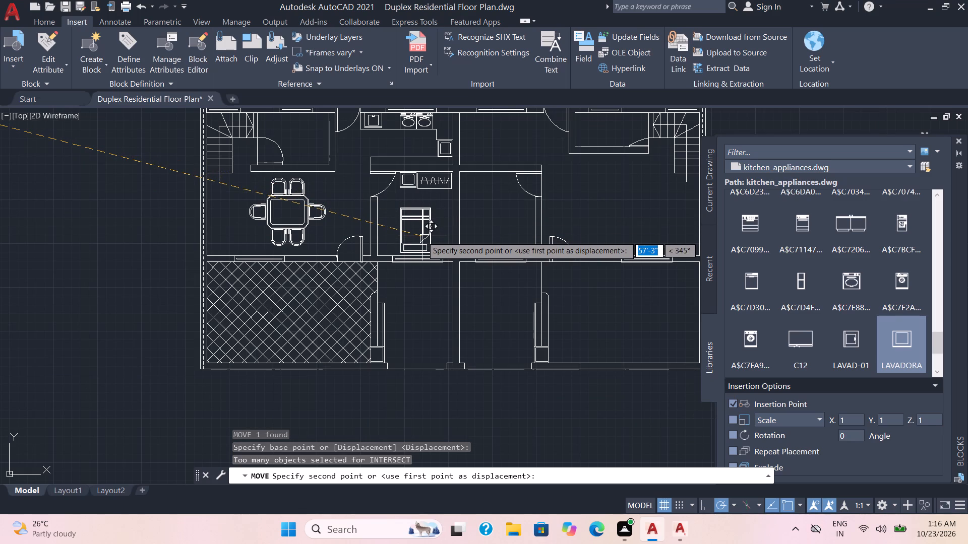
{"action": "left_click", "coordinate": [422, 237]}
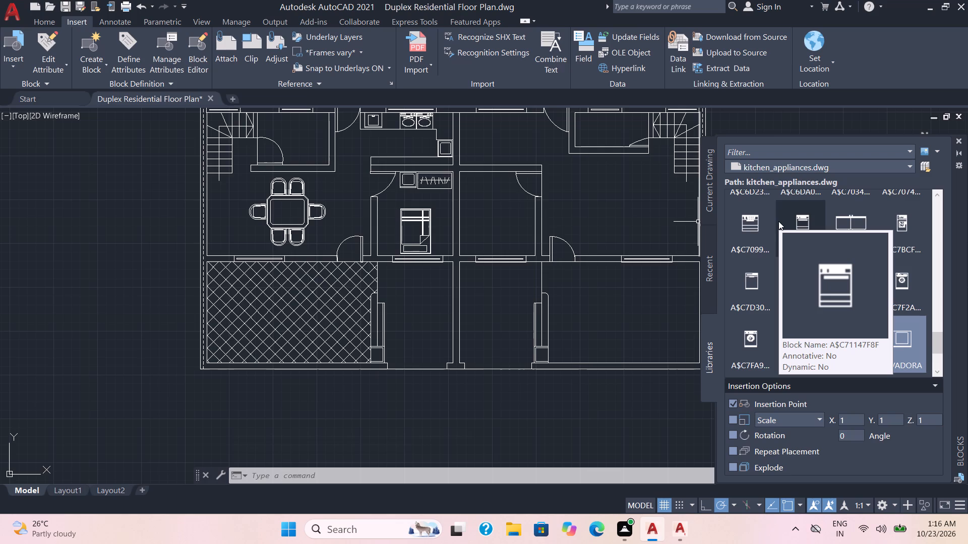
Explode the six-chair dining table block into separate objects.
{"action": "left_click", "coordinate": [313, 230]}
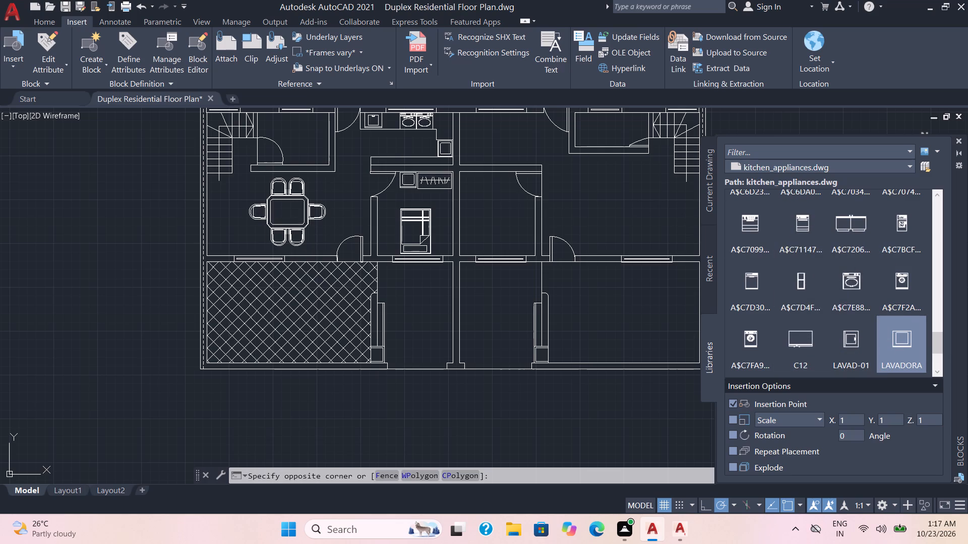
{"action": "left_click", "coordinate": [264, 205]}
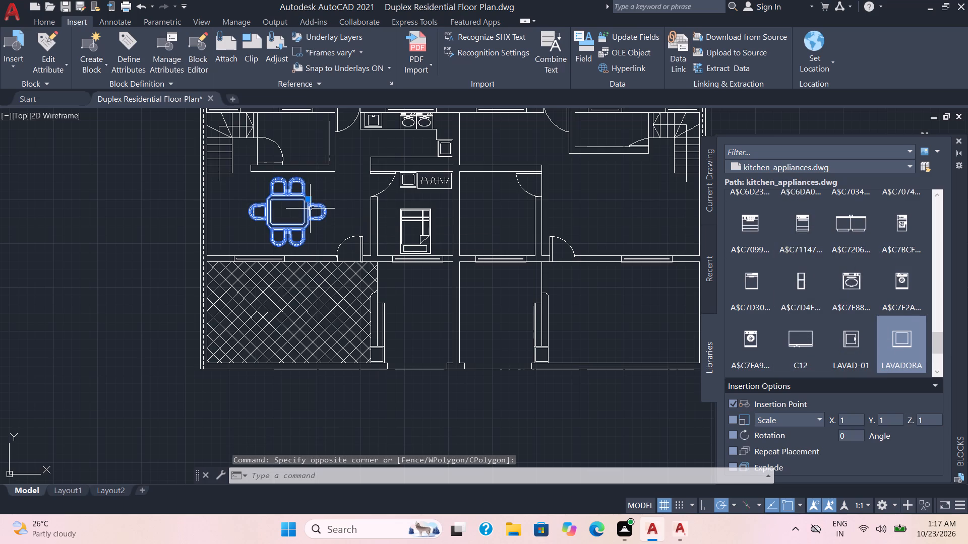
{"action": "key", "text": "x"}
{"action": "key", "text": "Return"}
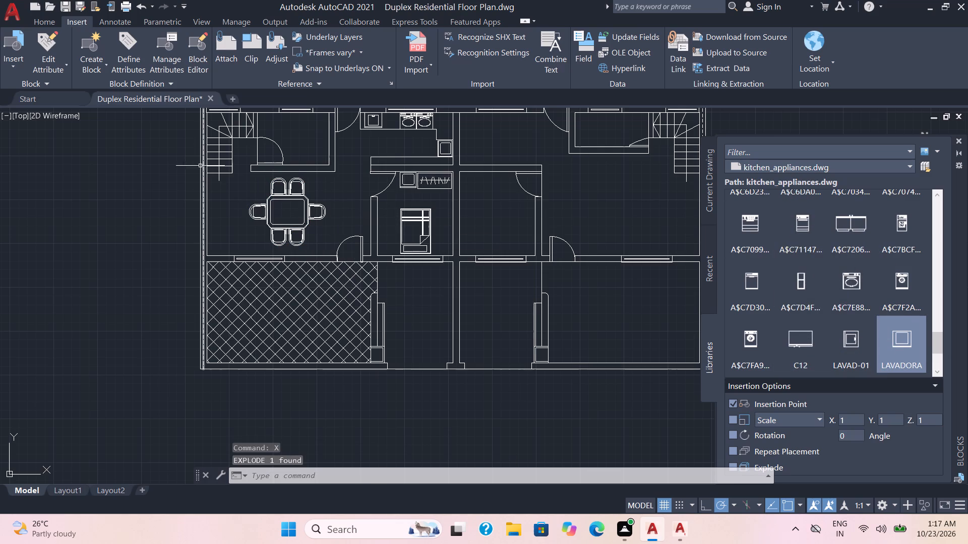
Delete the chair at the left end of the dining table, including its small leftover arcs and line segments.
{"action": "left_click", "coordinate": [259, 206]}
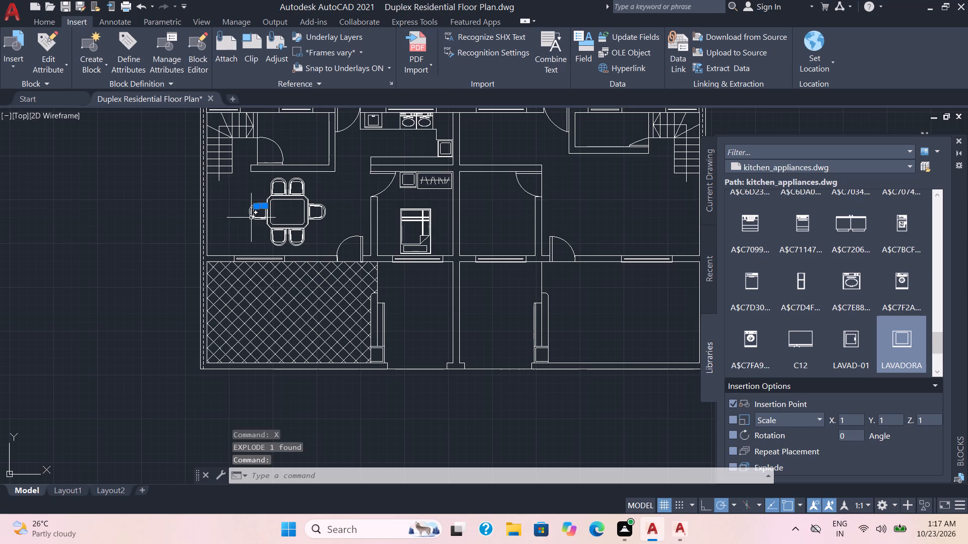
{"action": "scroll", "coordinate": [251, 218], "scroll_direction": "up", "scroll_amount": 1}
{"action": "left_click", "coordinate": [268, 231]}
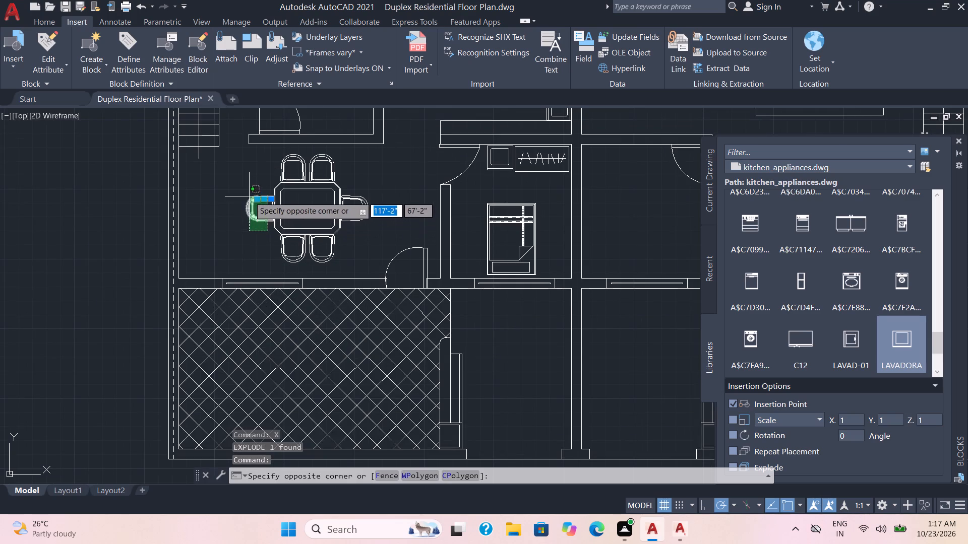
{"action": "left_click", "coordinate": [249, 196]}
{"action": "scroll", "coordinate": [255, 202], "scroll_direction": "up", "scroll_amount": 3}
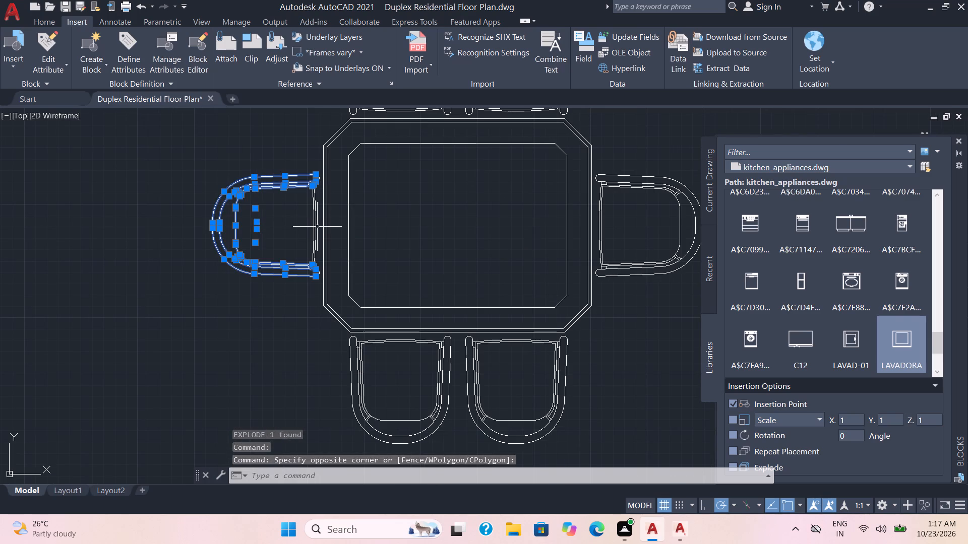
{"action": "left_click", "coordinate": [321, 236]}
{"action": "left_click", "coordinate": [297, 226]}
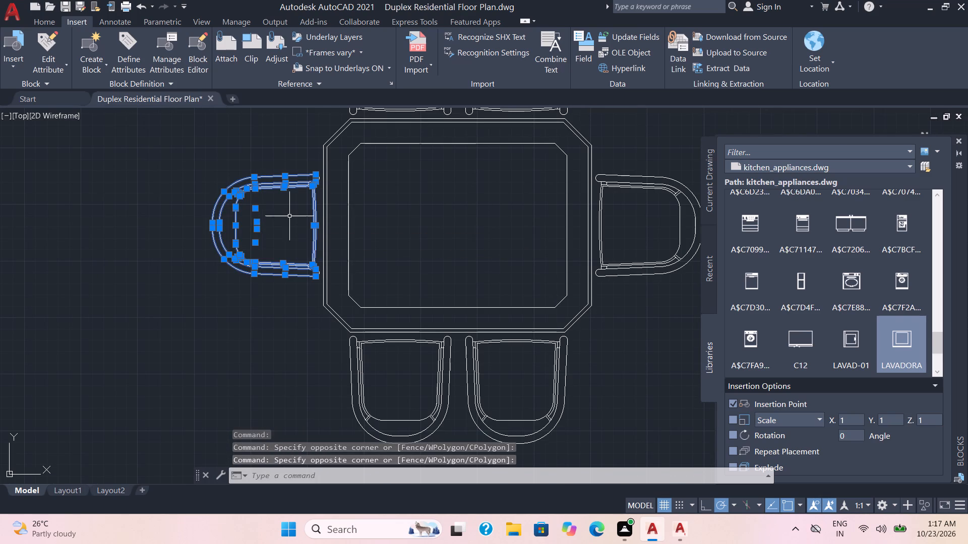
{"action": "key", "text": "Delete"}
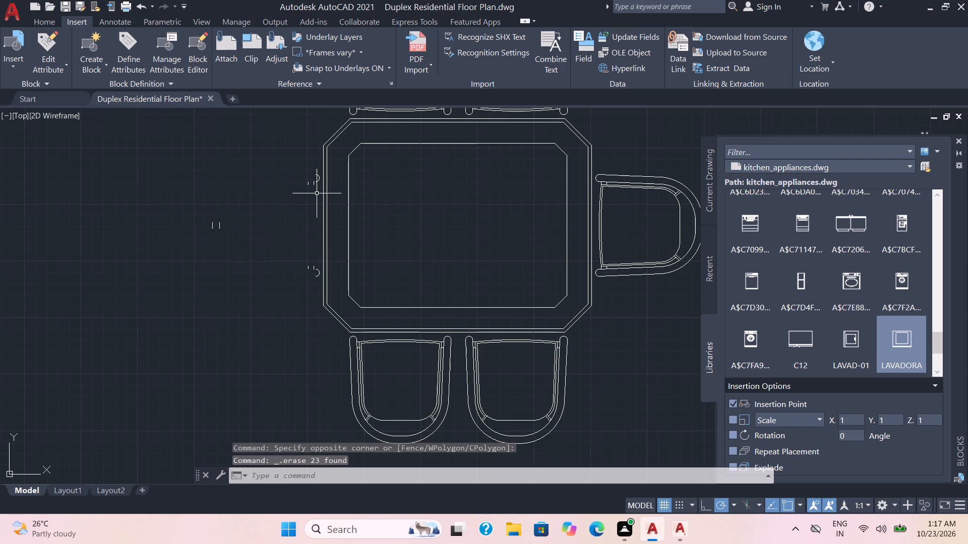
{"action": "left_click", "coordinate": [319, 189]}
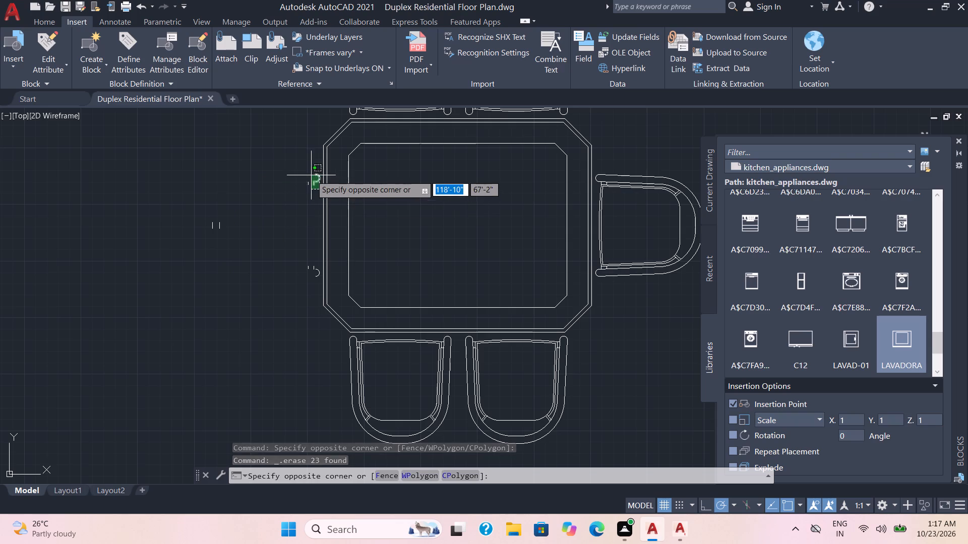
{"action": "left_click", "coordinate": [301, 172]}
{"action": "left_click_drag", "start_coordinate": [244, 239], "coordinate": [193, 219]}
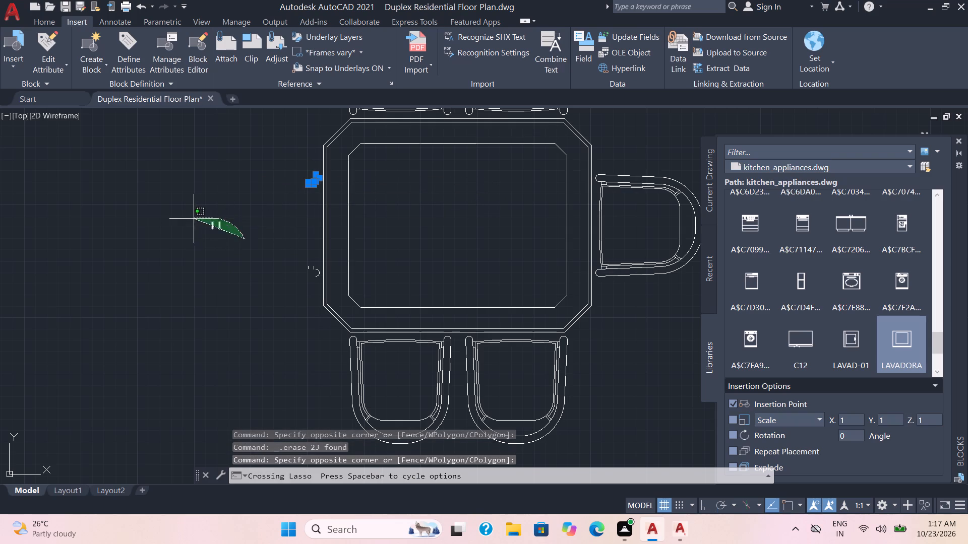
{"action": "left_click_drag", "start_coordinate": [193, 219], "coordinate": [183, 229]}
{"action": "left_click", "coordinate": [319, 285]}
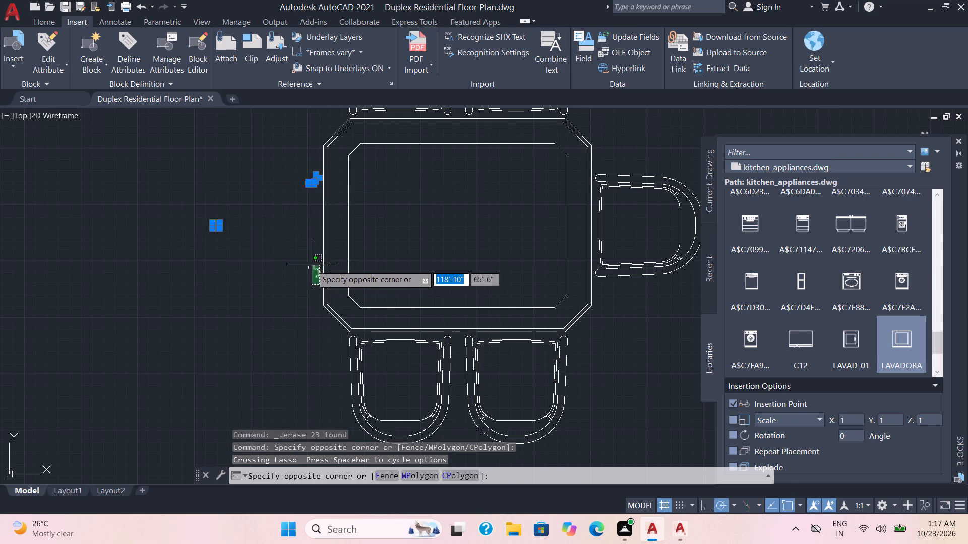
{"action": "left_click", "coordinate": [300, 260]}
{"action": "key", "text": "Delete"}
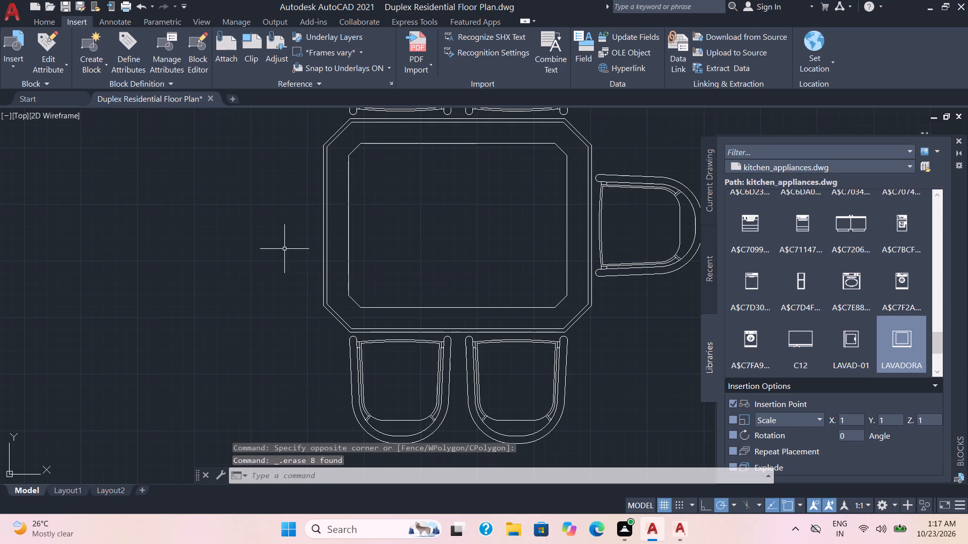
Join the separate line and arc pieces of the dining table and its five remaining chairs.
{"action": "scroll", "coordinate": [284, 249], "scroll_direction": "down", "scroll_amount": 3}
{"action": "left_click", "coordinate": [372, 283]}
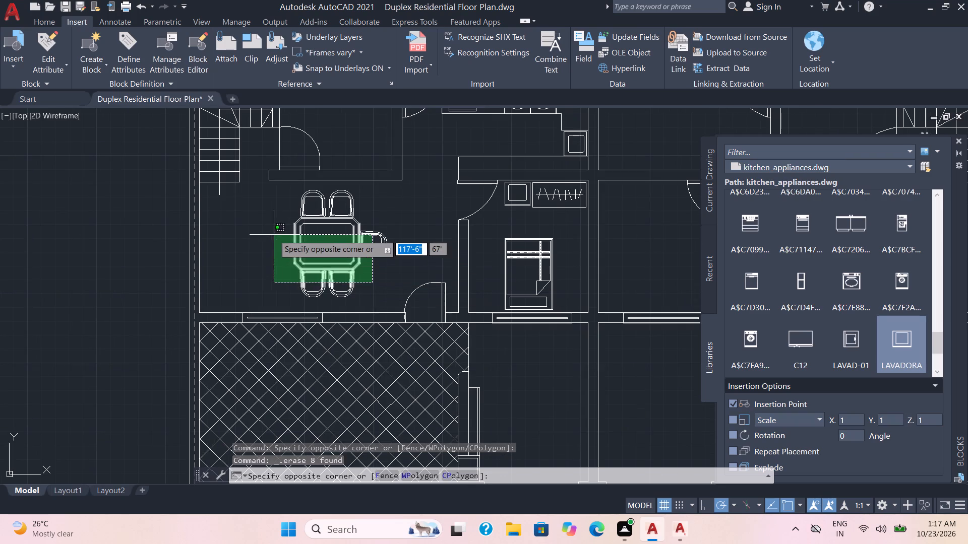
{"action": "left_click", "coordinate": [274, 235]}
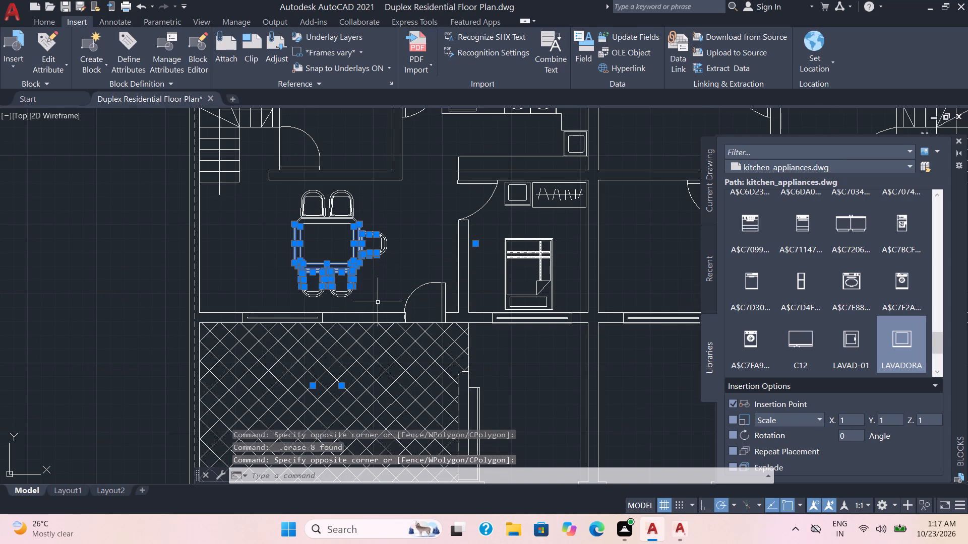
{"action": "left_click", "coordinate": [377, 303]}
{"action": "left_click", "coordinate": [265, 187]}
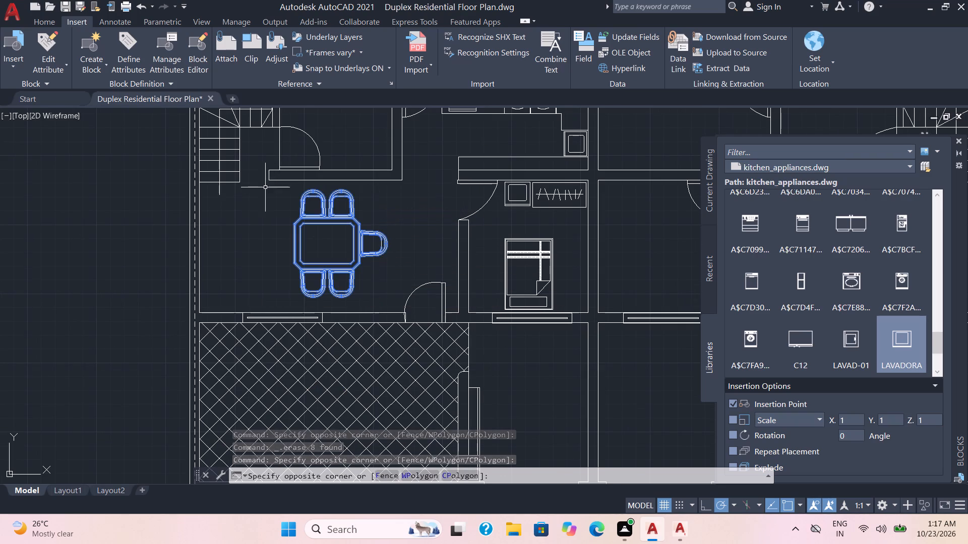
{"action": "left_click", "coordinate": [391, 261]}
{"action": "left_click", "coordinate": [369, 232]}
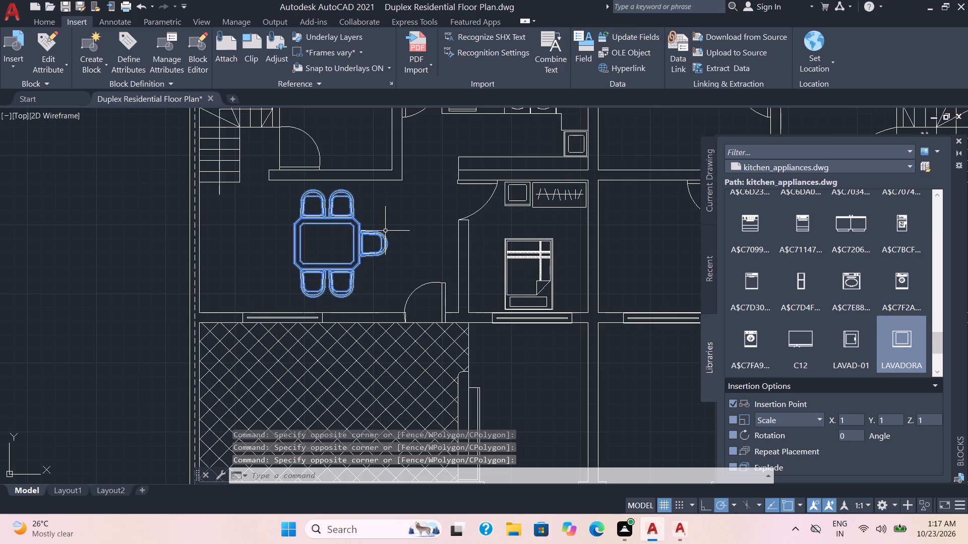
{"action": "key", "text": "j"}
{"action": "key", "text": "Return"}
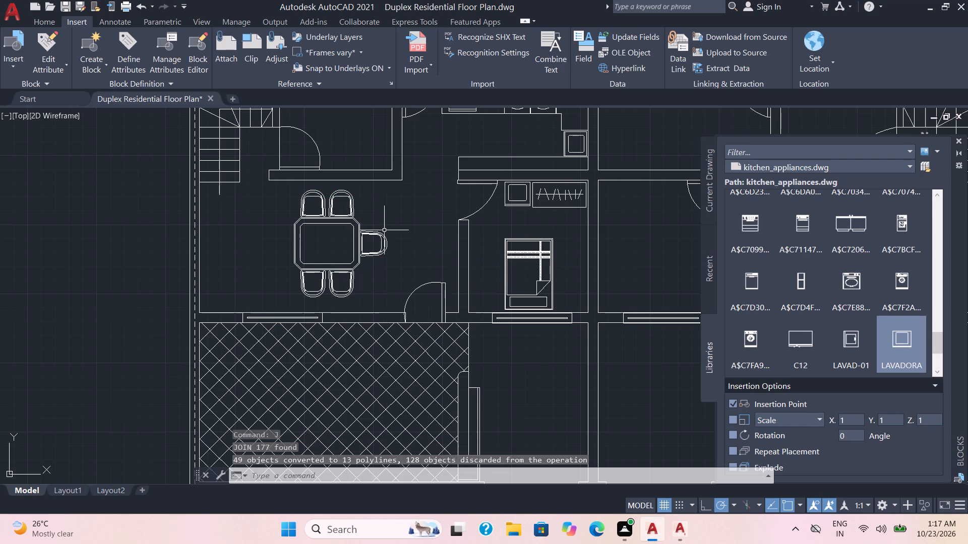
Scale the whole dining set down to about half its size, using the table's upper-left corner as base point.
{"action": "left_click", "coordinate": [380, 301]}
{"action": "left_click", "coordinate": [295, 247]}
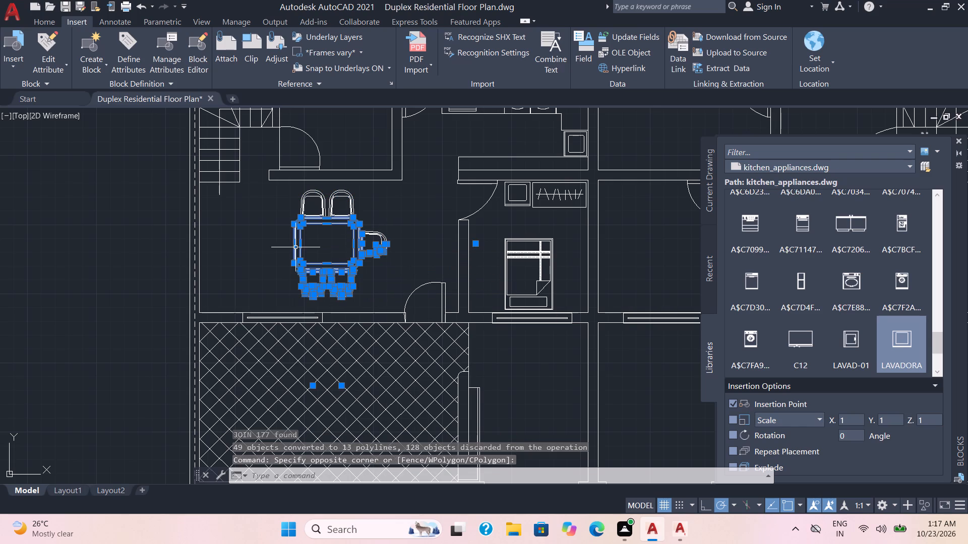
{"action": "left_click", "coordinate": [395, 278]}
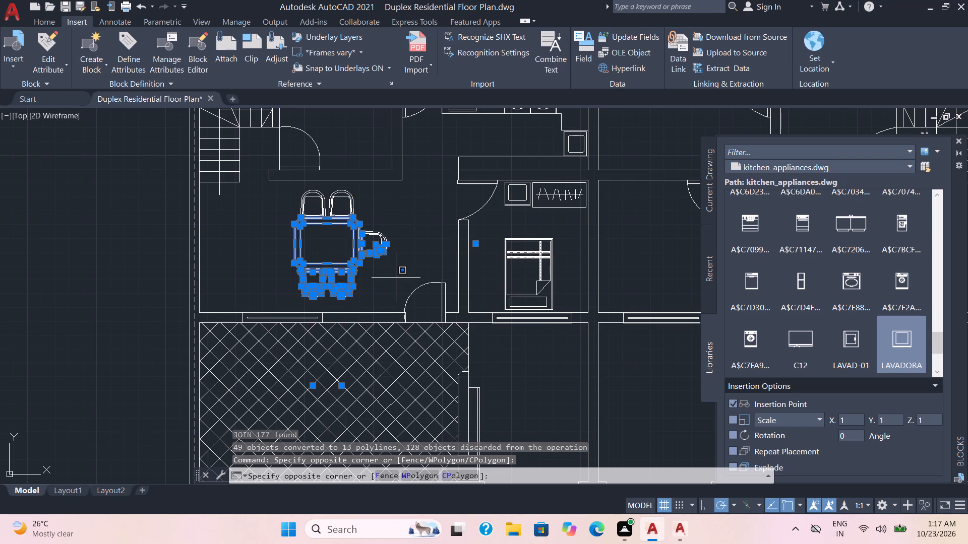
{"action": "left_click", "coordinate": [269, 186]}
{"action": "type", "text": "SC"}
{"action": "key", "text": "Return"}
{"action": "left_click", "coordinate": [300, 224]}
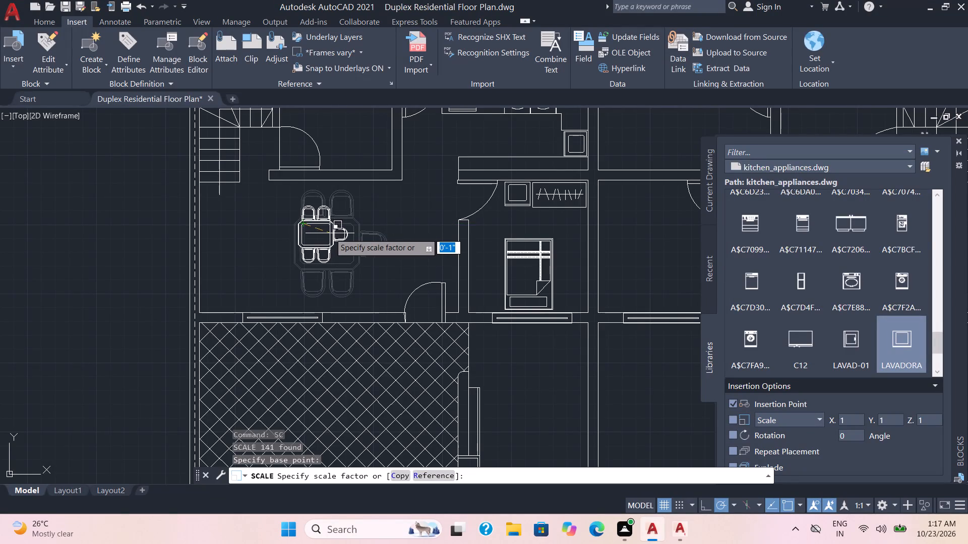
{"action": "left_click", "coordinate": [330, 233]}
Rotate the reduced dining set to 270° about the table's upper-left corner so the single end chair faces down.
{"action": "left_click", "coordinate": [364, 256]}
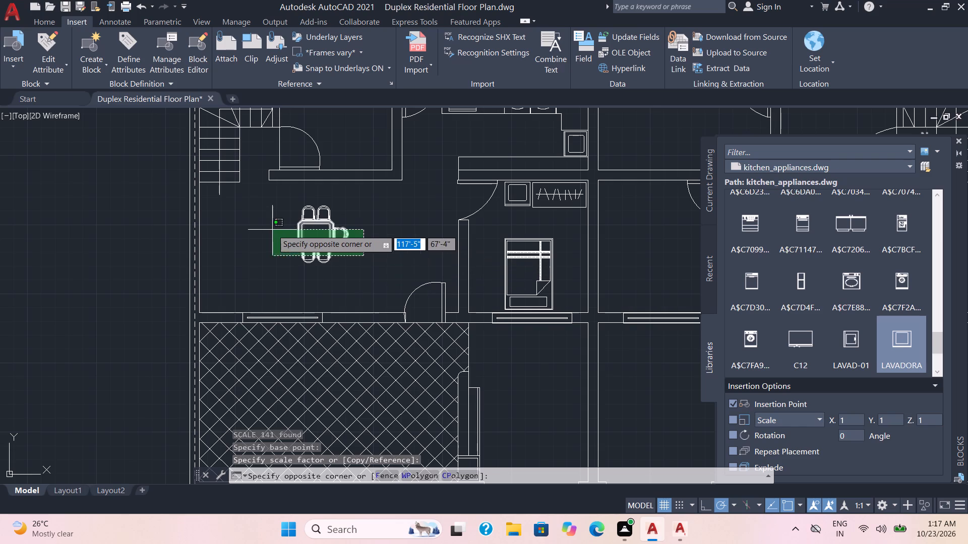
{"action": "left_click", "coordinate": [279, 198]}
{"action": "left_click", "coordinate": [341, 275]}
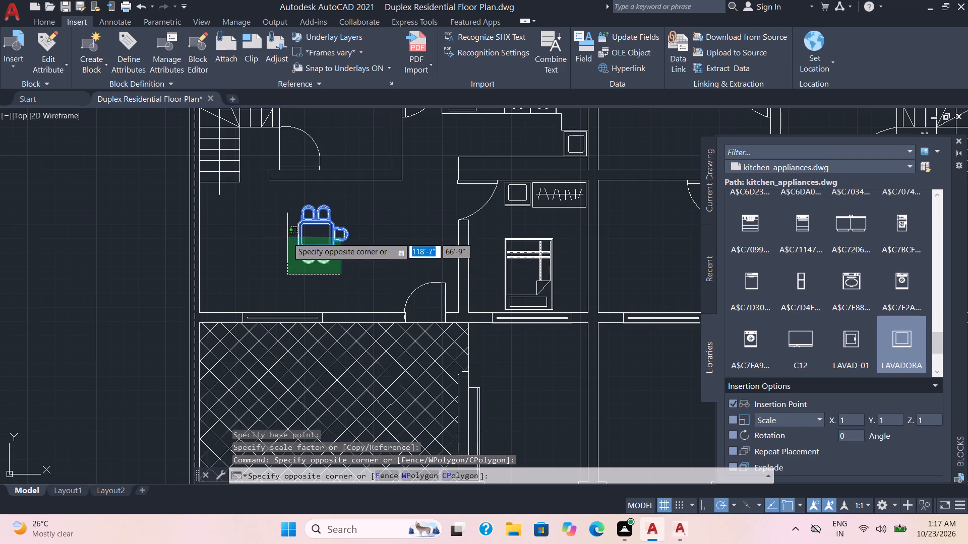
{"action": "left_click", "coordinate": [287, 237]}
{"action": "type", "text": "RO"}
{"action": "key", "text": "Return"}
{"action": "left_click", "coordinate": [300, 225]}
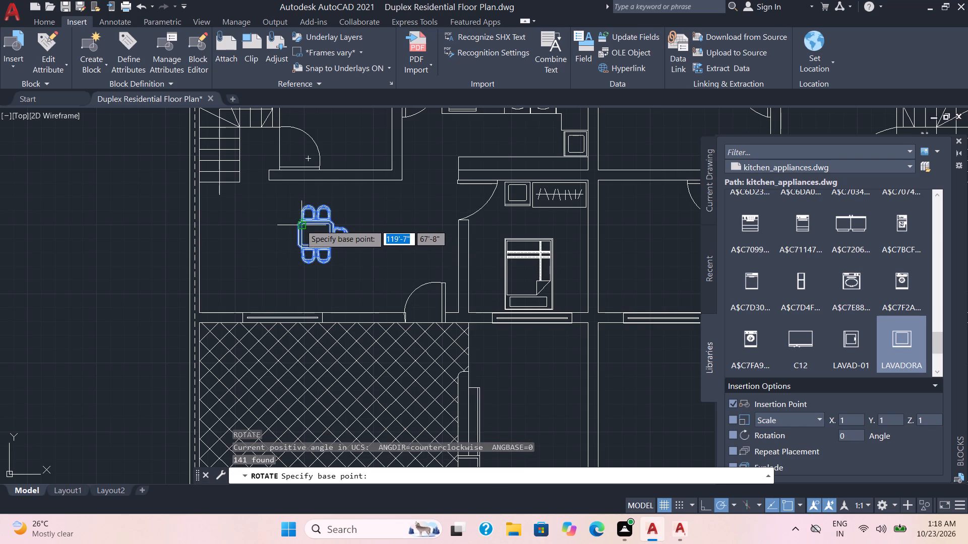
{"action": "left_click", "coordinate": [295, 267]}
Move the dining set about 4'-1" at 49°, bringing the table close to the dining room's upper wall.
{"action": "left_click", "coordinate": [334, 282]}
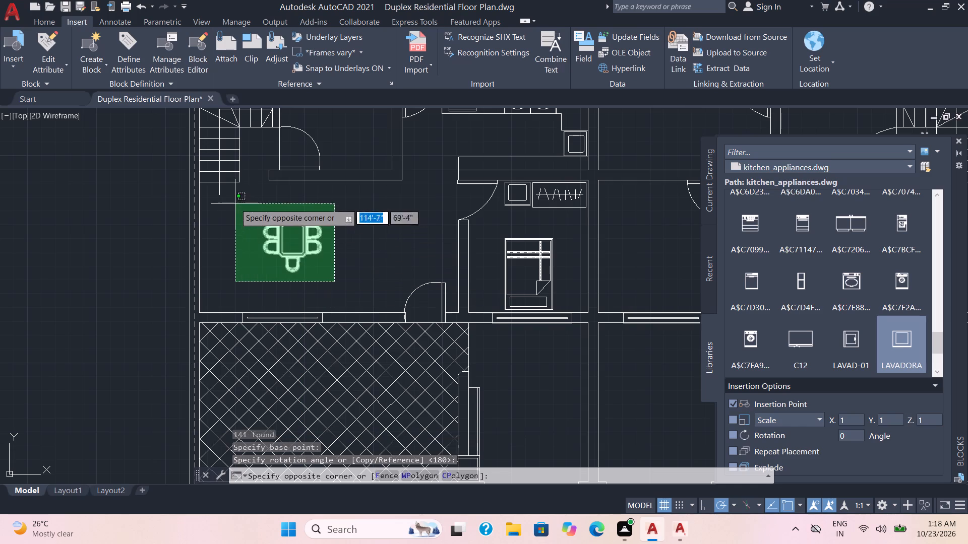
{"action": "left_click", "coordinate": [235, 203]}
{"action": "key", "text": "m"}
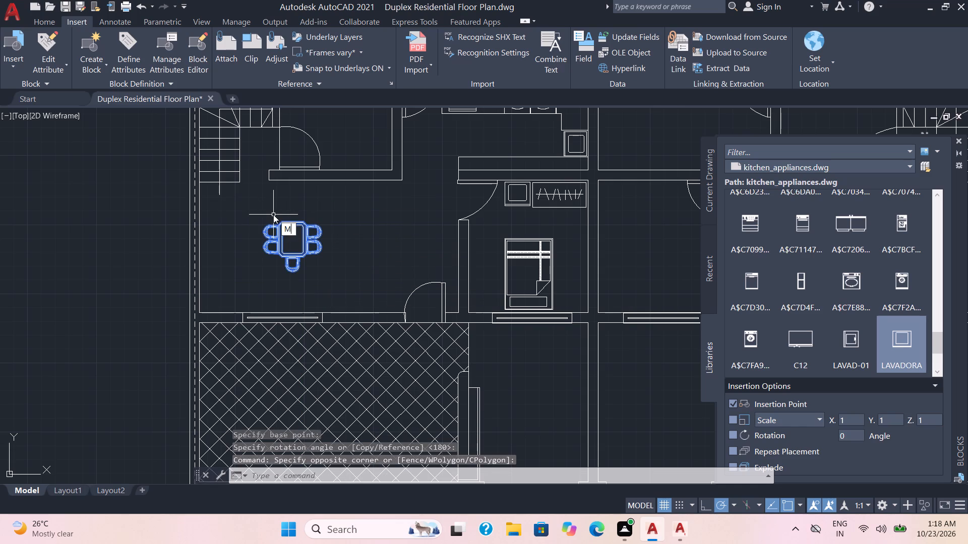
{"action": "key", "text": "Return"}
{"action": "left_click", "coordinate": [290, 256]}
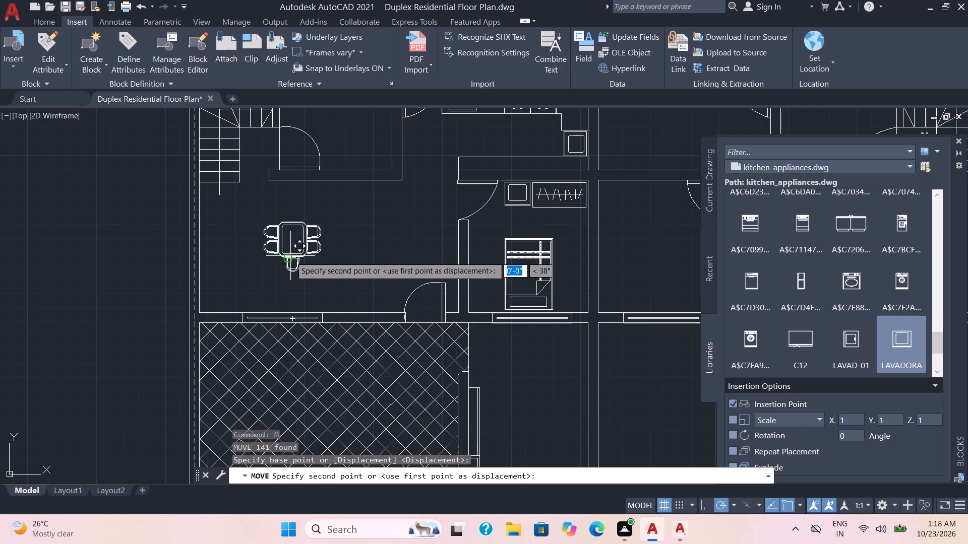
{"action": "left_click", "coordinate": [323, 218]}
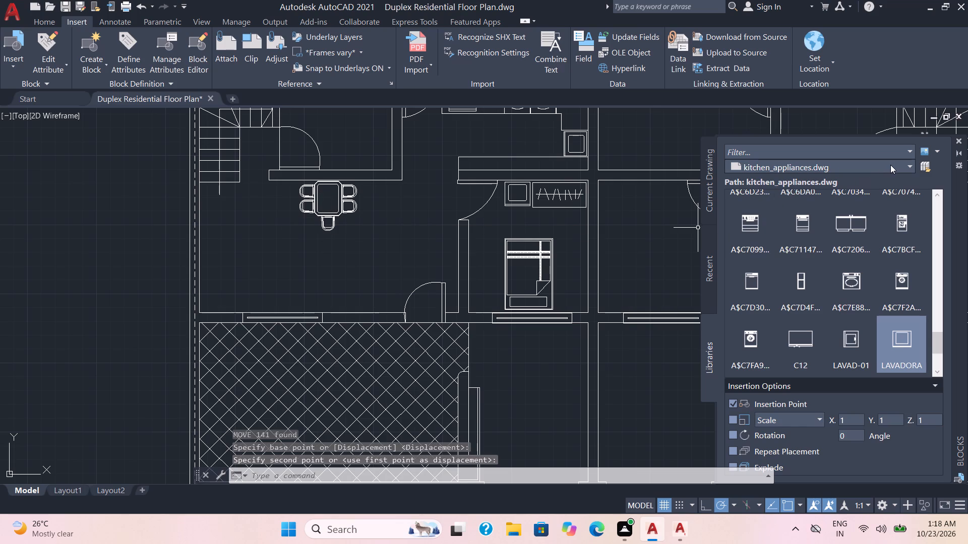
Browse the block libraries for the drawing 01-04-cad-blocks-net-sofas and open it as read-only.
{"action": "left_click", "coordinate": [892, 164]}
{"action": "left_click", "coordinate": [763, 231]}
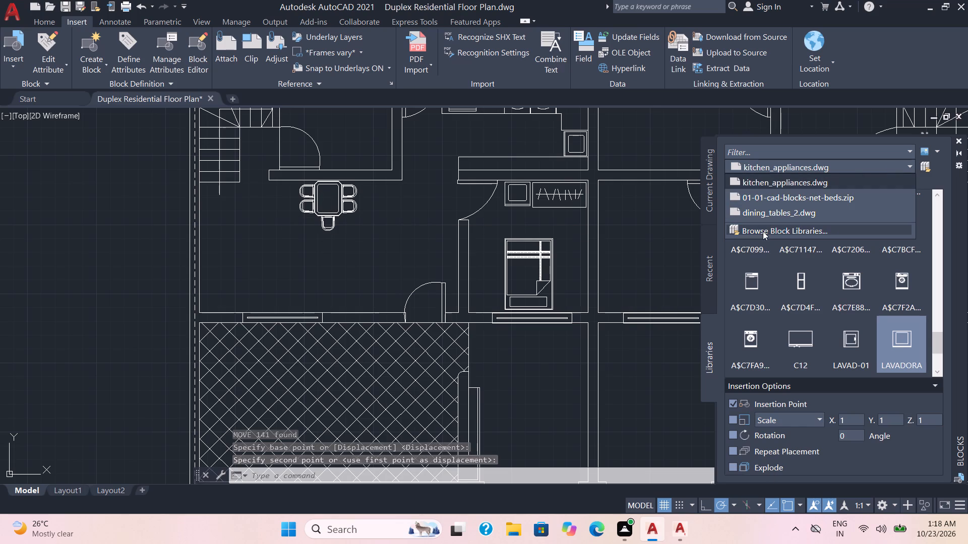
{"action": "double_click", "coordinate": [430, 262]}
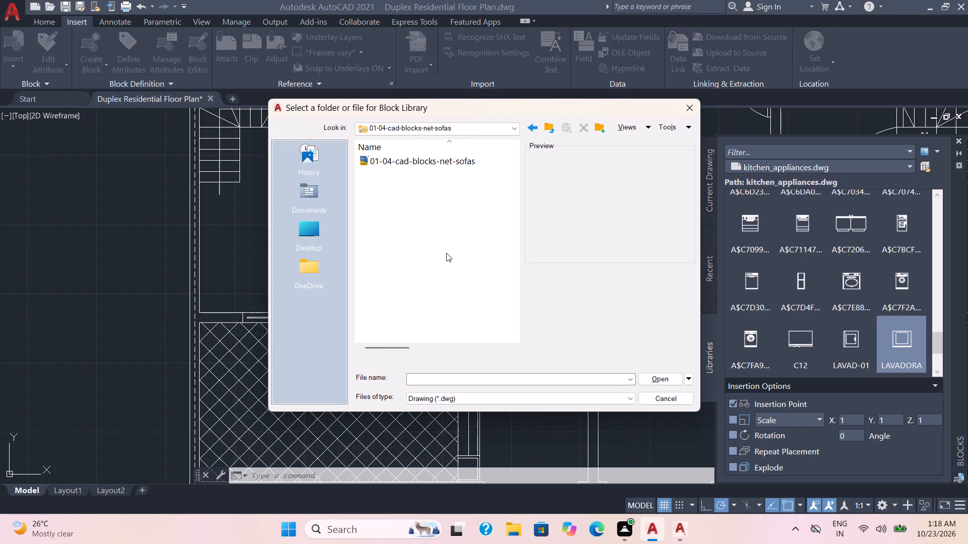
{"action": "double_click", "coordinate": [452, 164]}
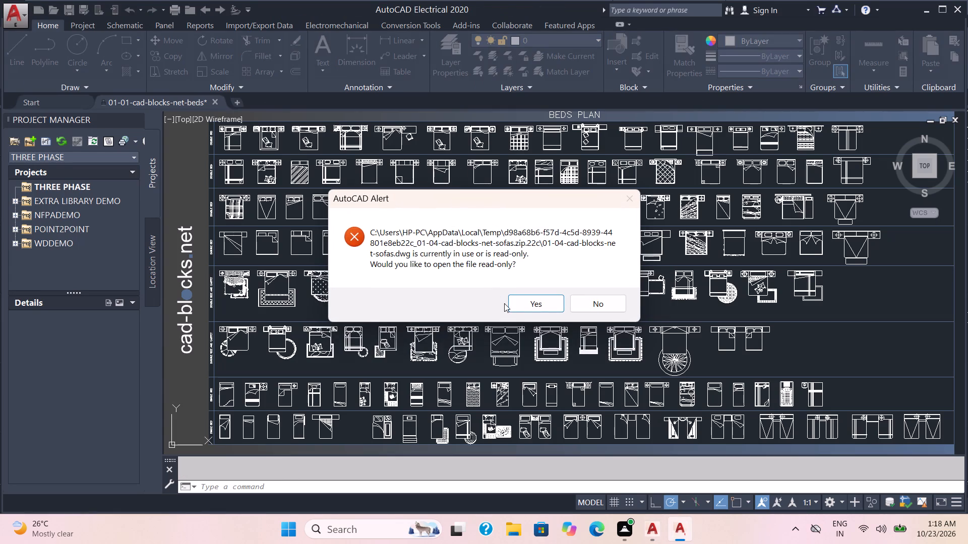
{"action": "left_click", "coordinate": [534, 307]}
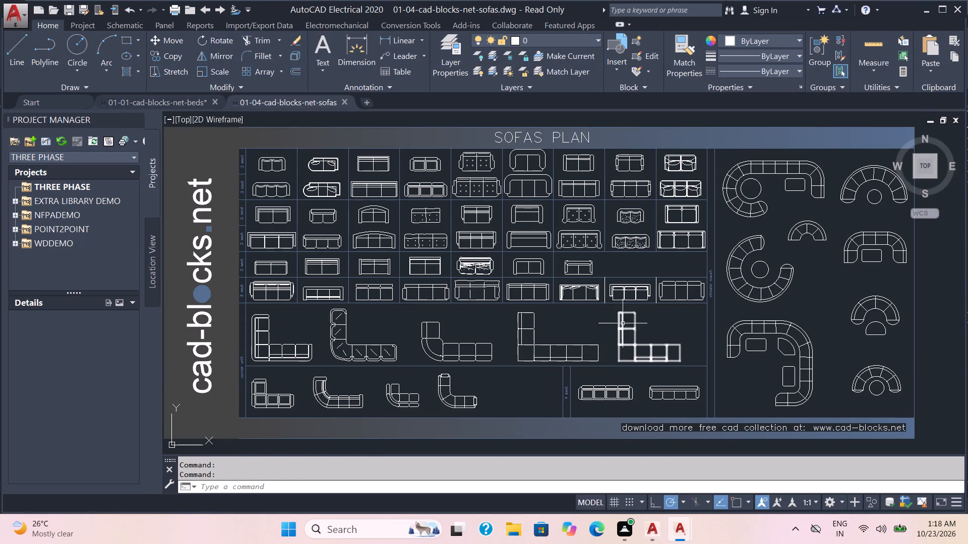
Copy the second-to-last three-seat sofa in the bottom three-seat row and paste it beside the floor plan in Duplex Residential Floor Plan.
{"action": "left_click", "coordinate": [628, 288]}
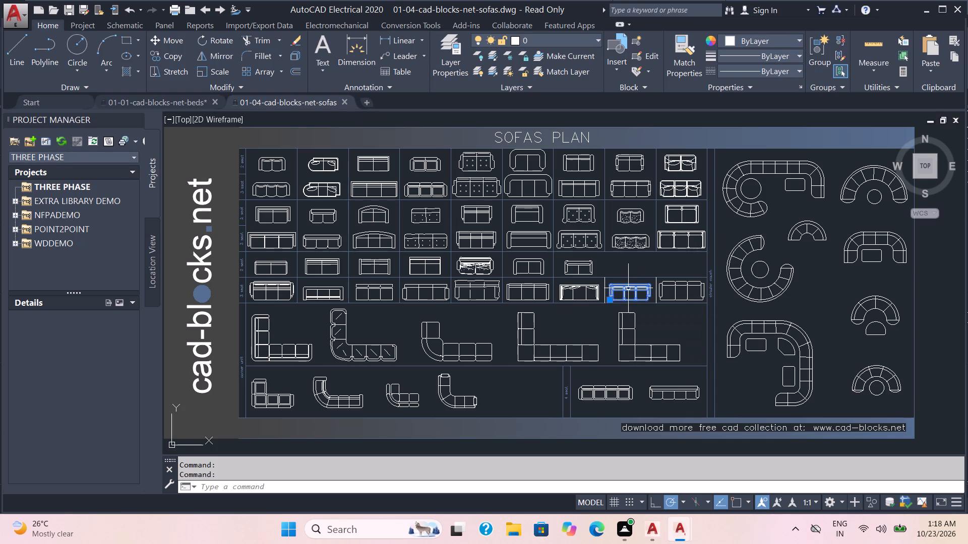
{"action": "key", "text": "ctrl+c"}
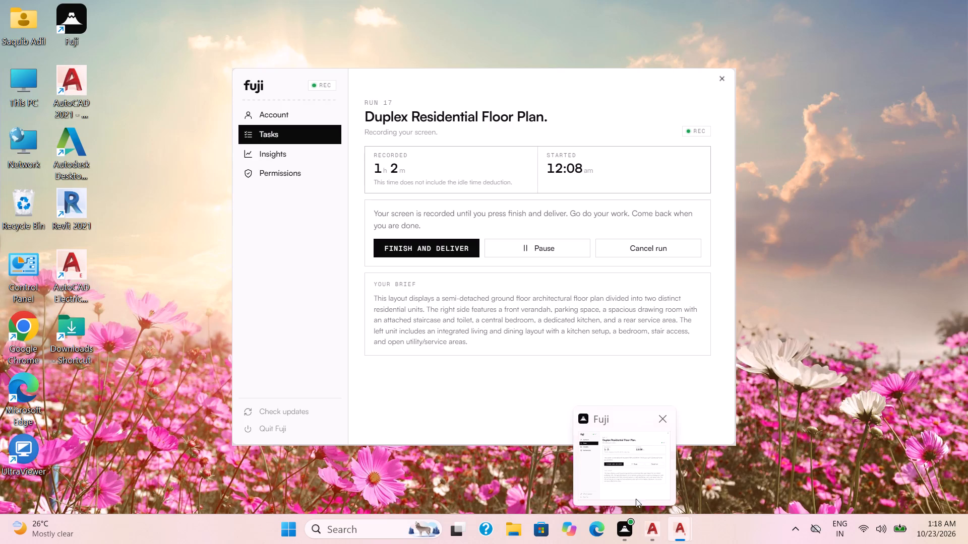
{"action": "left_click", "coordinate": [656, 531]}
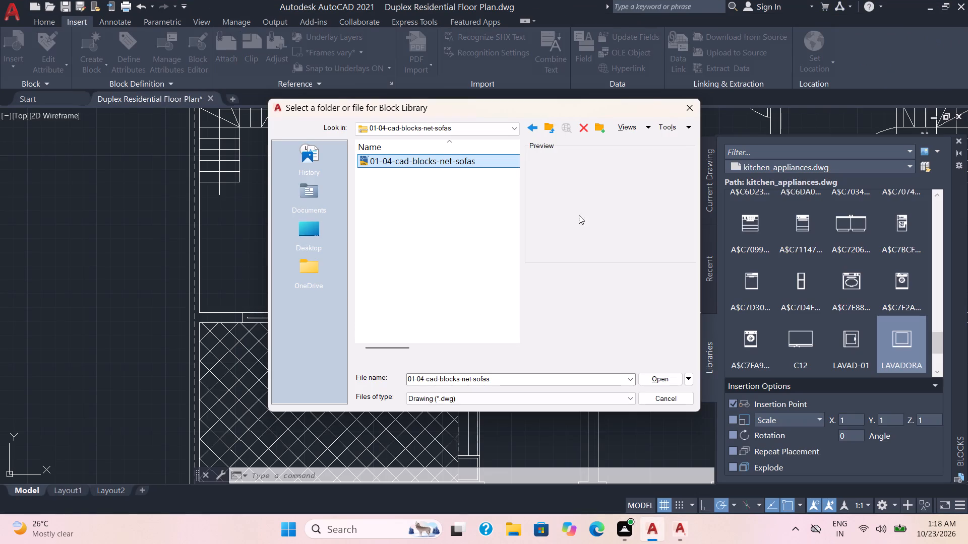
{"action": "left_click", "coordinate": [694, 107]}
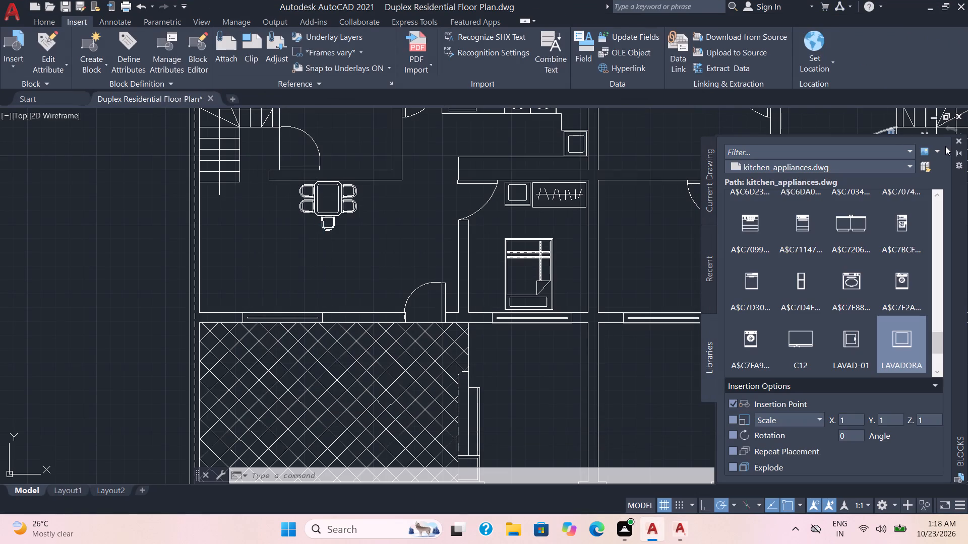
{"action": "scroll", "coordinate": [181, 278], "scroll_direction": "down", "scroll_amount": 3}
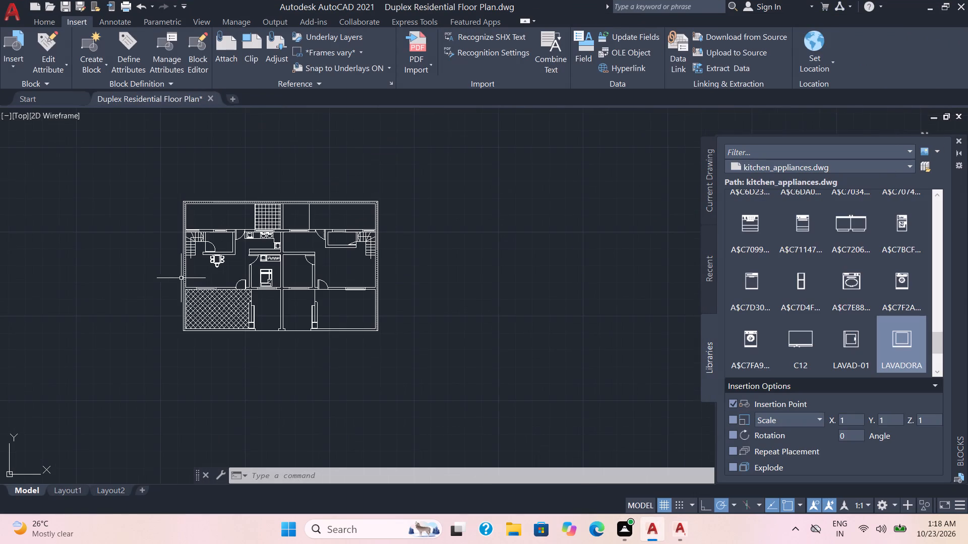
{"action": "left_click", "coordinate": [445, 290]}
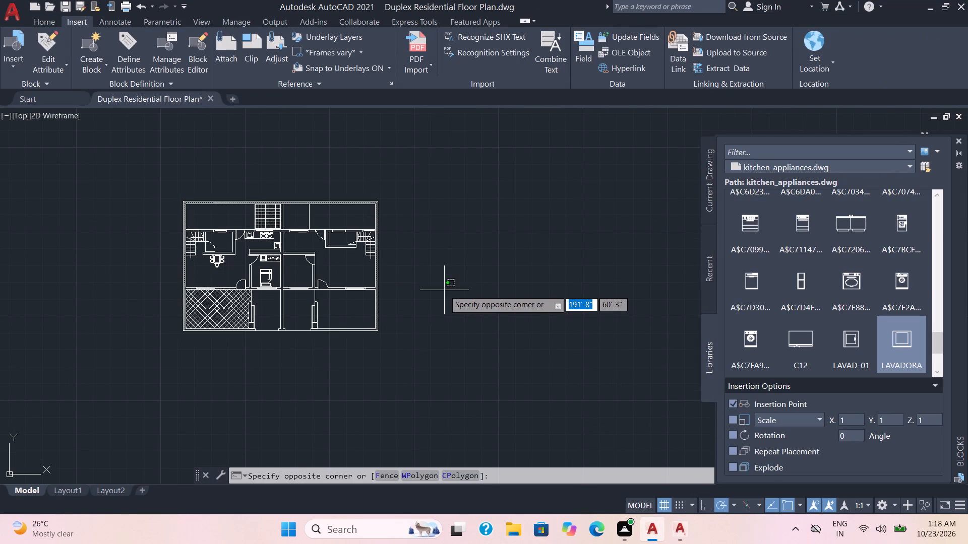
{"action": "key", "text": "ctrl+v"}
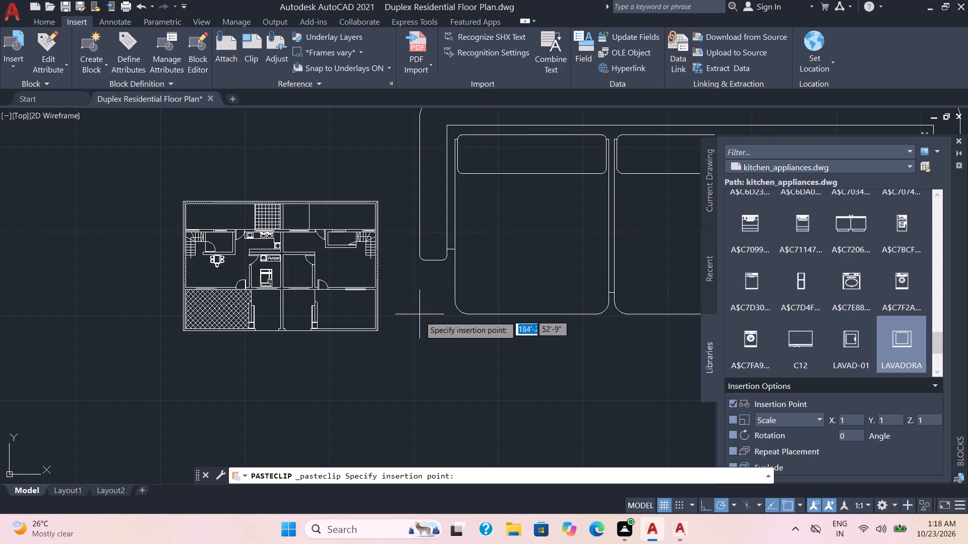
{"action": "left_click", "coordinate": [416, 322]}
Scale the oversized pasted sofa block down to suit the rooms of the floor plan.
{"action": "left_click", "coordinate": [554, 376]}
{"action": "left_click", "coordinate": [442, 230]}
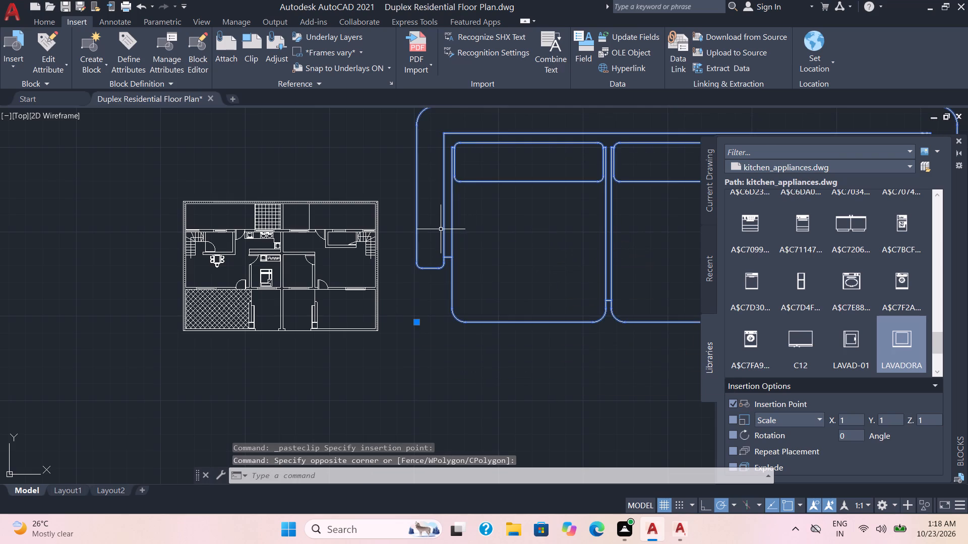
{"action": "type", "text": "SC"}
{"action": "key", "text": "Return"}
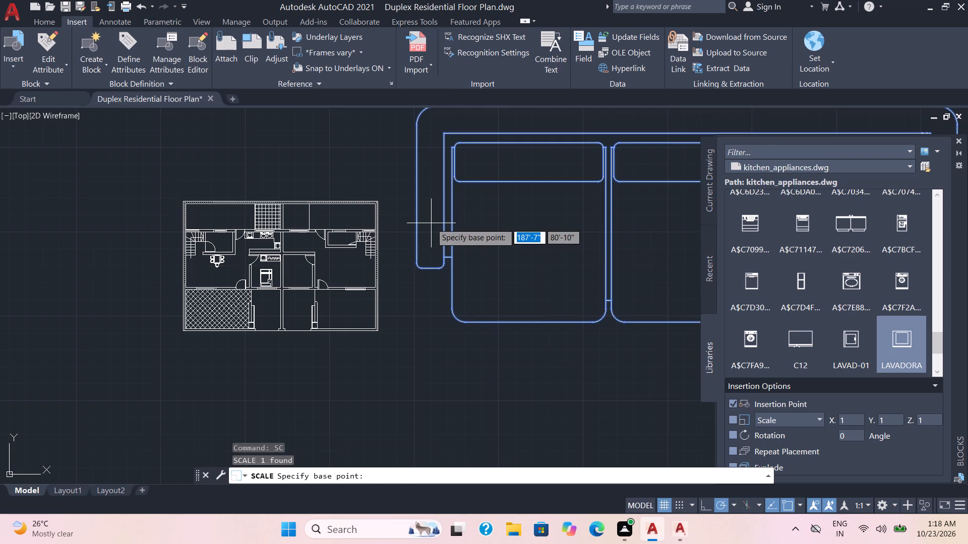
{"action": "left_click", "coordinate": [453, 309]}
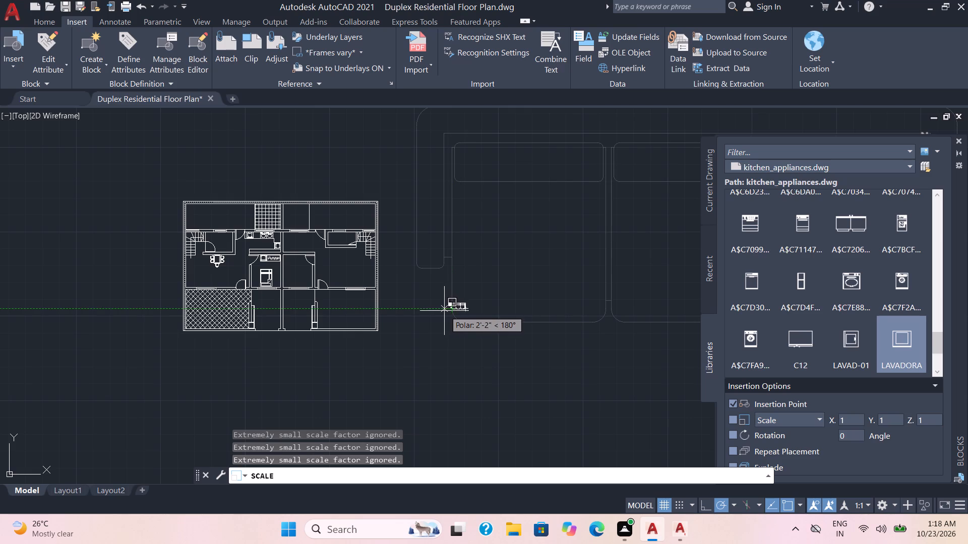
{"action": "left_click", "coordinate": [441, 312]}
Rotate the scaled sofa 90° about its upper-right corner so it stands vertically.
{"action": "left_click", "coordinate": [482, 322]}
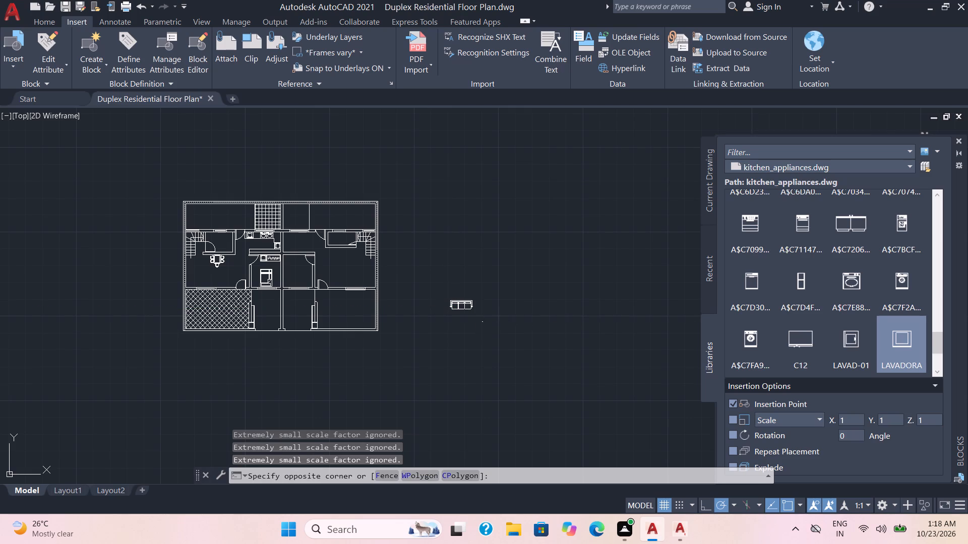
{"action": "left_click", "coordinate": [447, 294]}
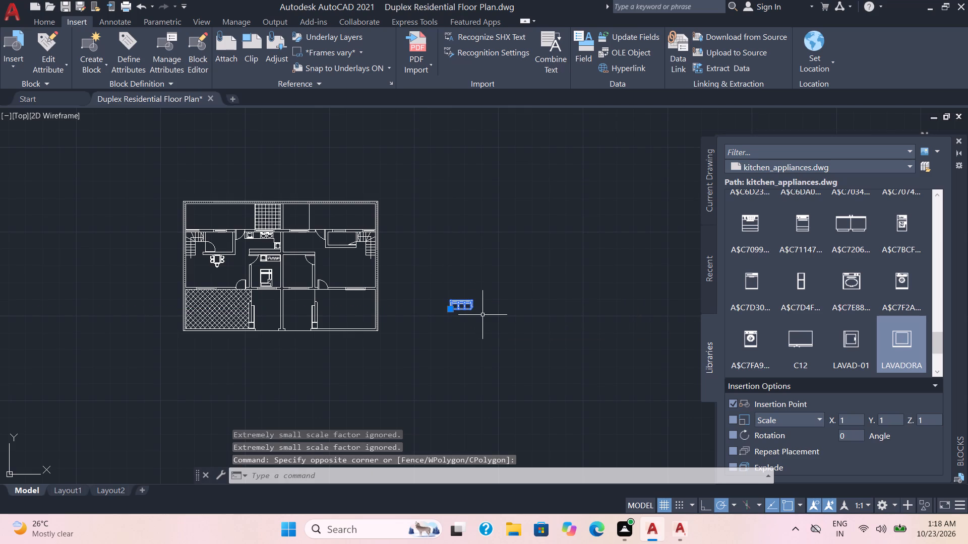
{"action": "type", "text": "RO"}
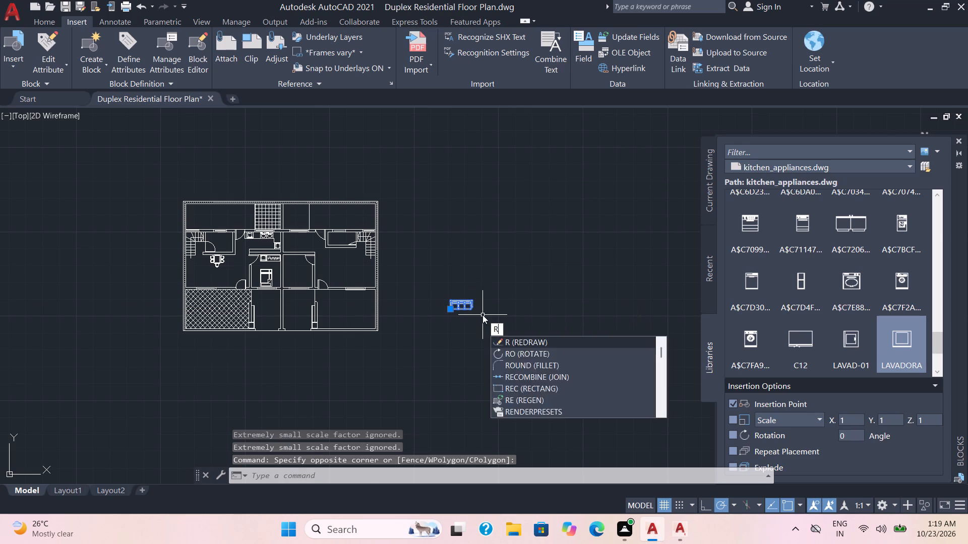
{"action": "key", "text": "Return"}
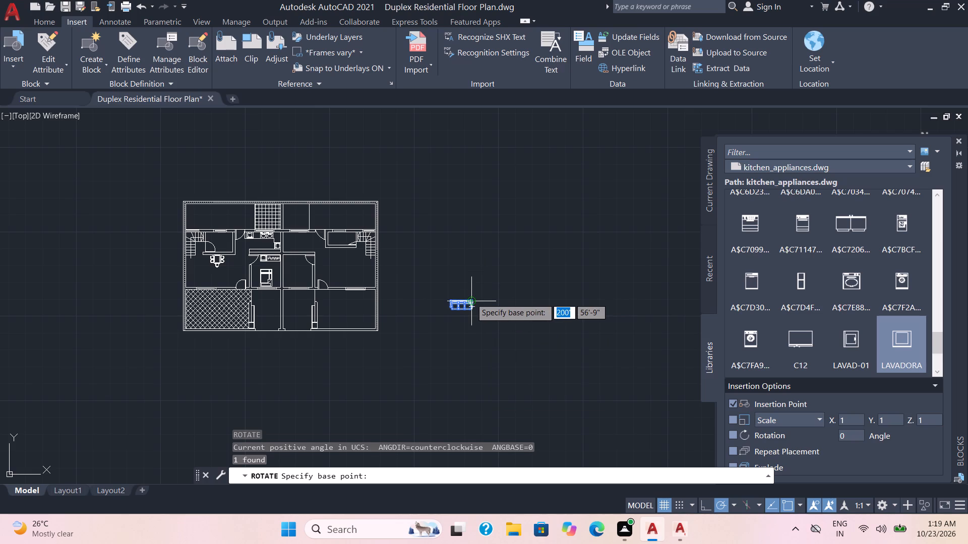
{"action": "left_click", "coordinate": [471, 298]}
{"action": "left_click", "coordinate": [474, 272]}
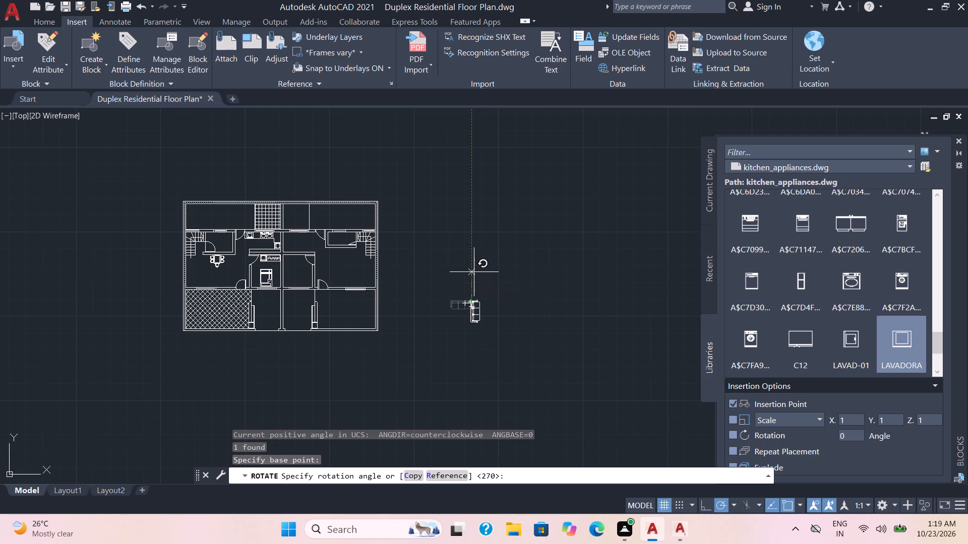
Move the vertical three-seat sofa into the left unit's living room, against the outer side wall just below the staircase.
{"action": "left_click", "coordinate": [503, 360]}
{"action": "left_click", "coordinate": [455, 291]}
{"action": "key", "text": "m"}
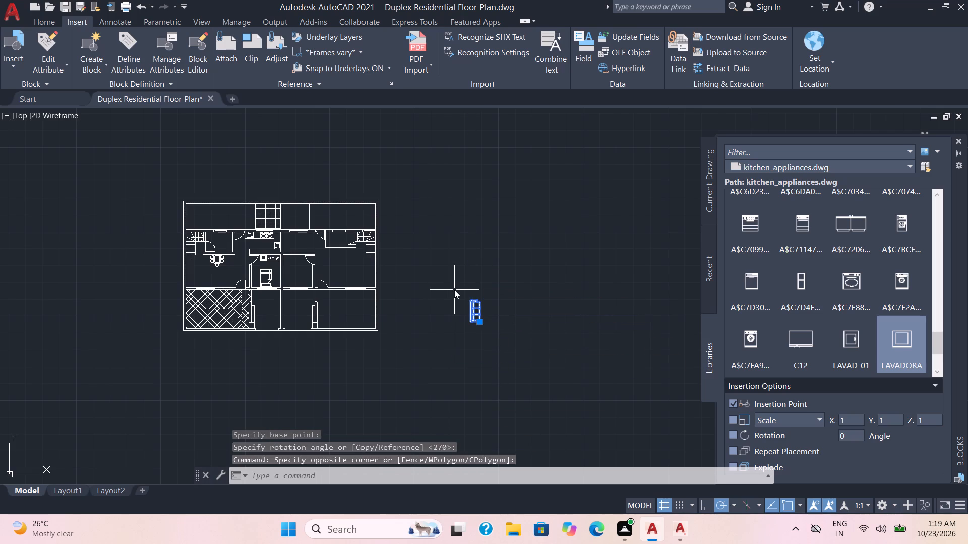
{"action": "key", "text": "Return"}
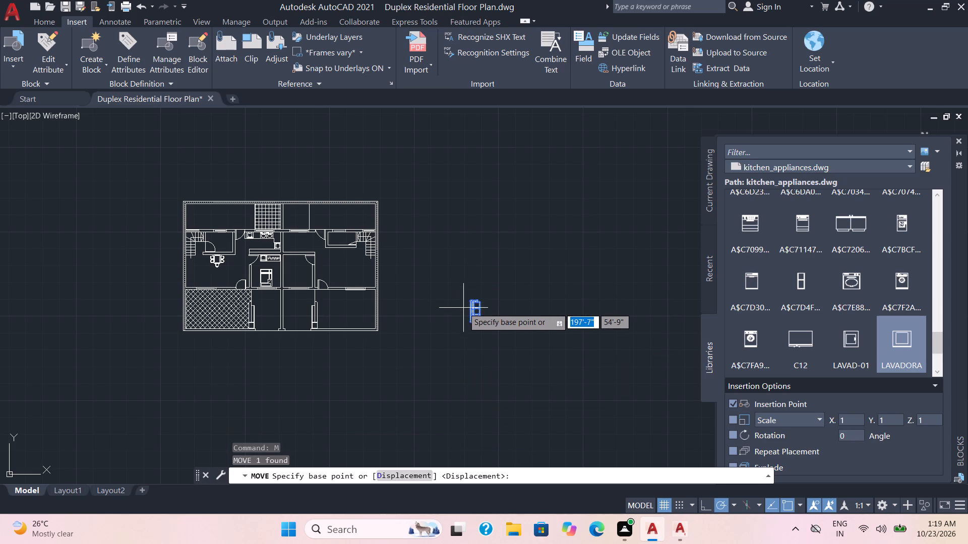
{"action": "left_click", "coordinate": [482, 309]}
{"action": "scroll", "coordinate": [254, 287], "scroll_direction": "up", "scroll_amount": 3}
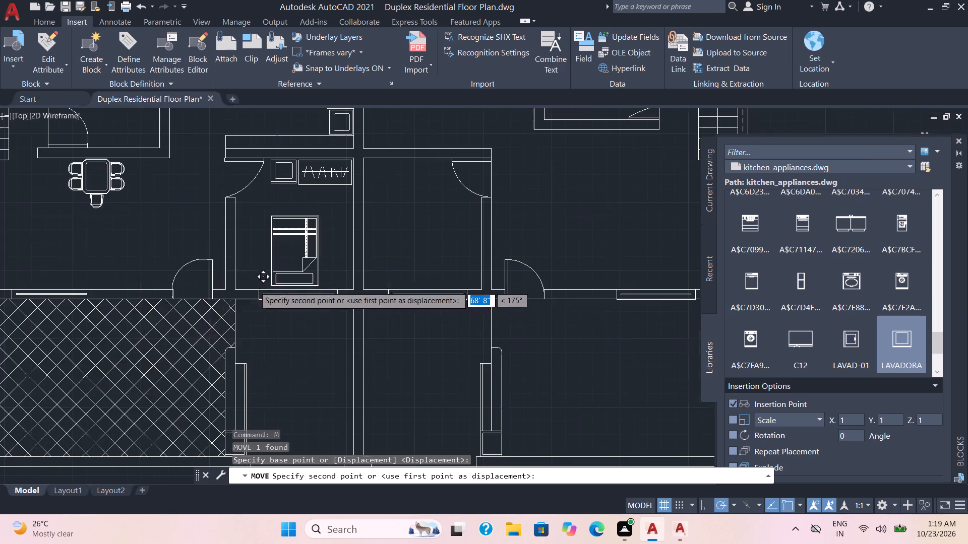
{"action": "middle_click_drag", "start_coordinate": [124, 253], "coordinate": [413, 252]}
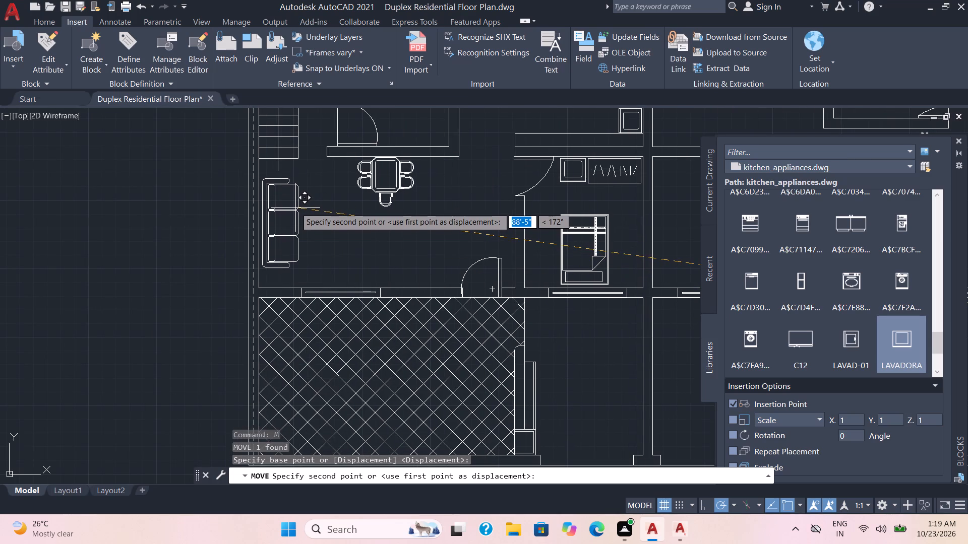
{"action": "left_click", "coordinate": [295, 205]}
Copy the placed sofa once, setting the duplicate a short distance to its right inside the living room.
{"action": "left_click", "coordinate": [310, 226]}
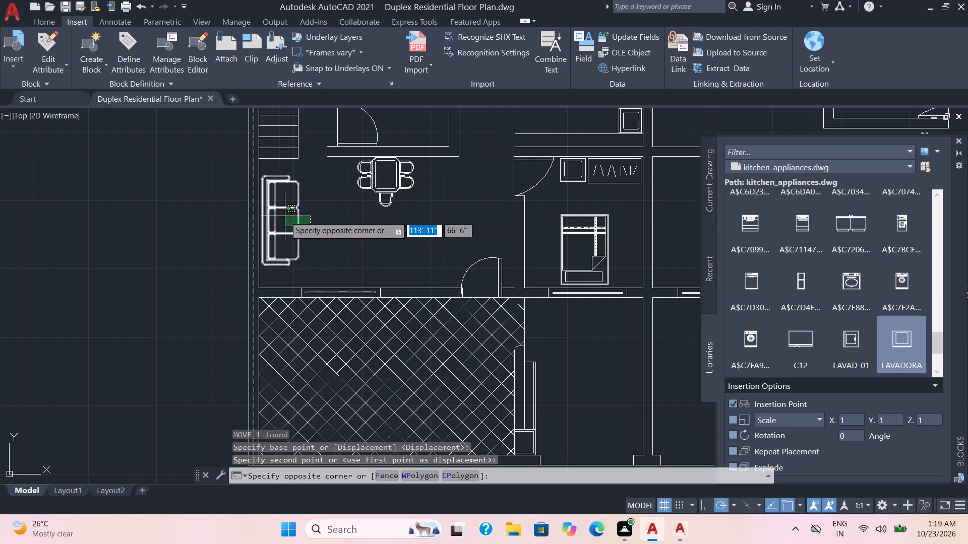
{"action": "left_click", "coordinate": [285, 216]}
{"action": "type", "text": "CO"}
{"action": "key", "text": "Return"}
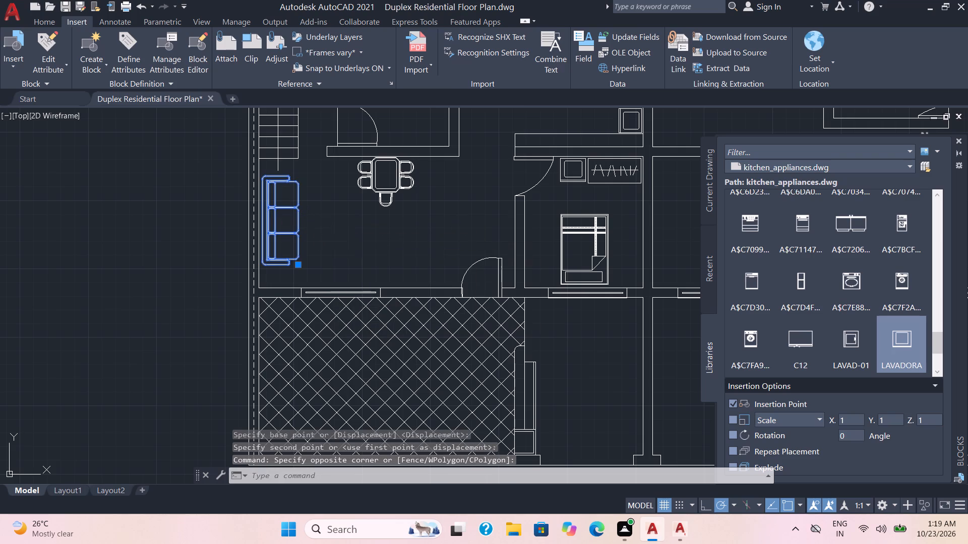
{"action": "left_click", "coordinate": [290, 232]}
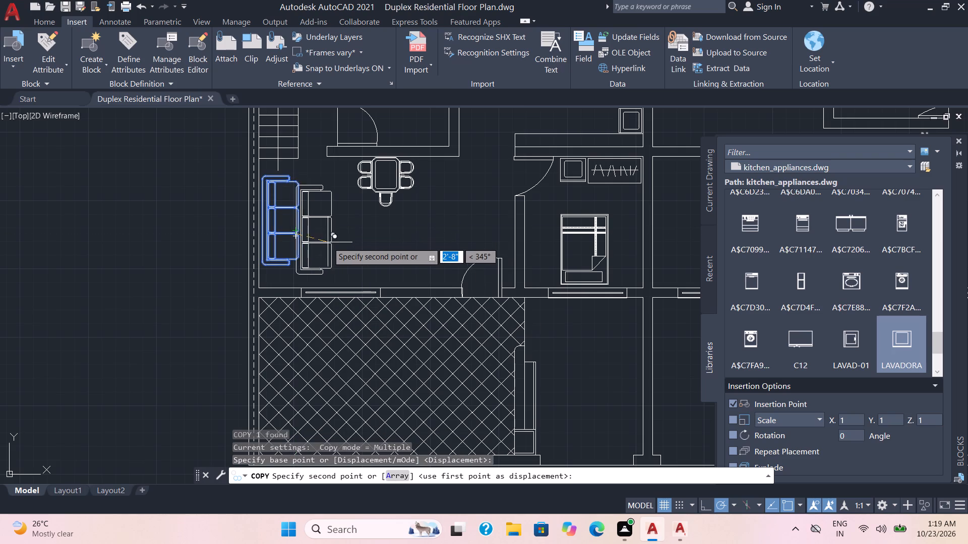
{"action": "left_click", "coordinate": [348, 244]}
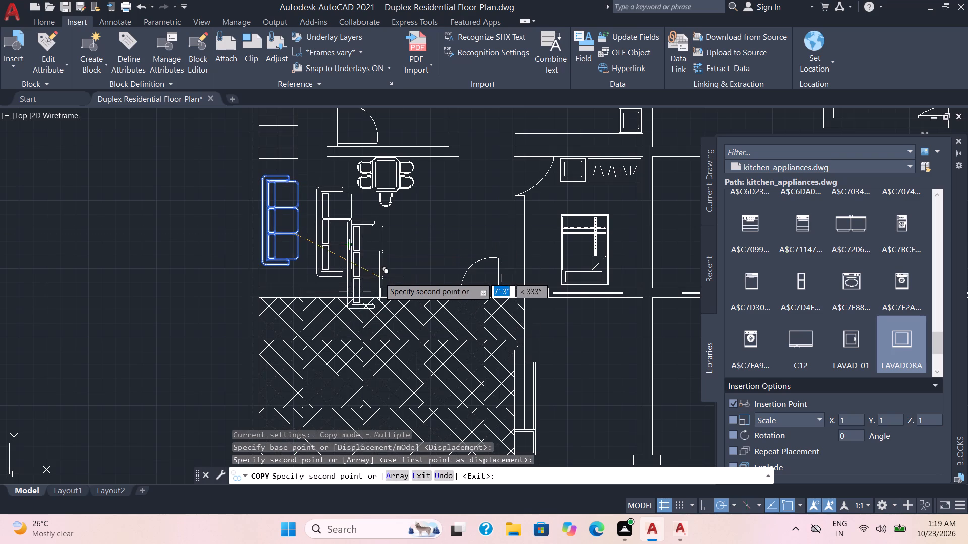
{"action": "key", "text": "Escape"}
Rotate the copied sofa 90° counterclockwise about a point on its front edge so its back faces the front window wall.
{"action": "left_click", "coordinate": [375, 274]}
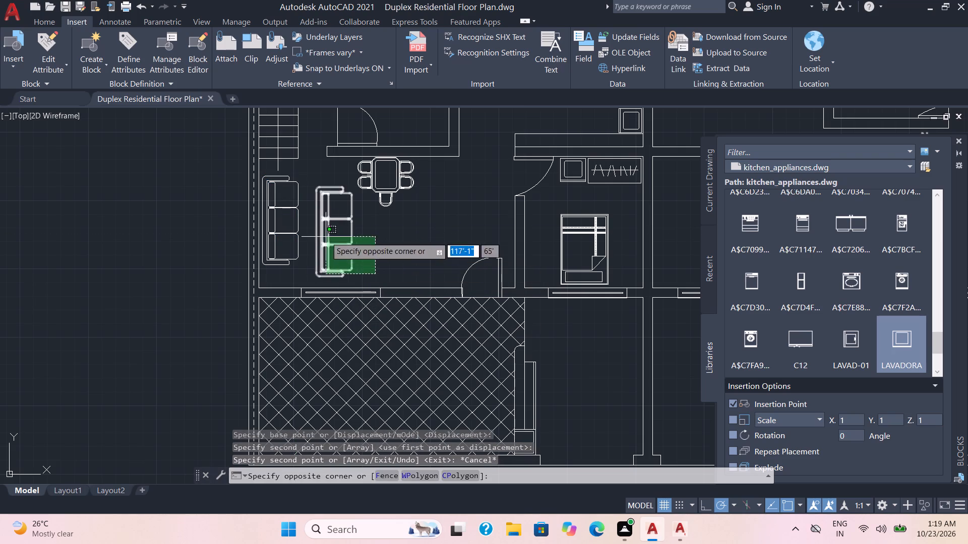
{"action": "left_click", "coordinate": [326, 237]}
{"action": "type", "text": "RO"}
{"action": "key", "text": "Return"}
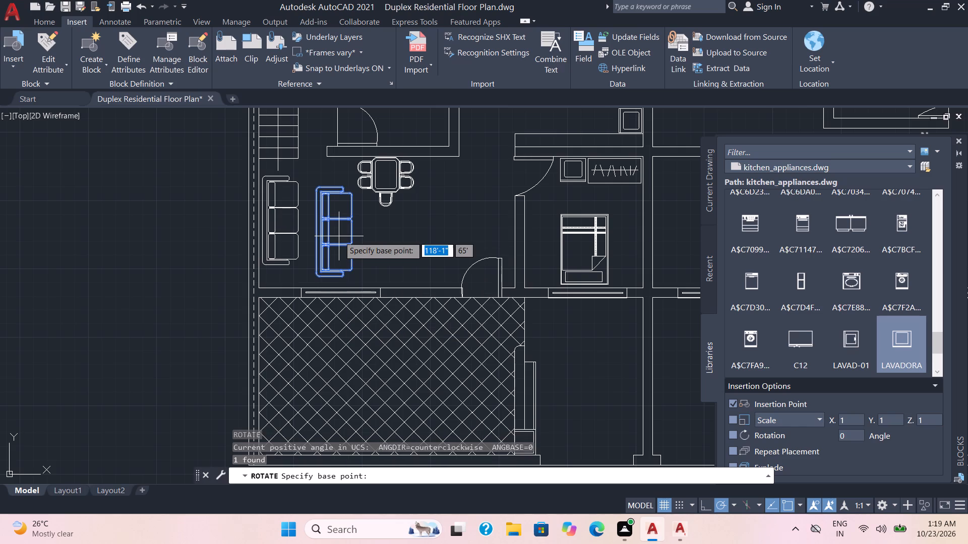
{"action": "left_click", "coordinate": [352, 246]}
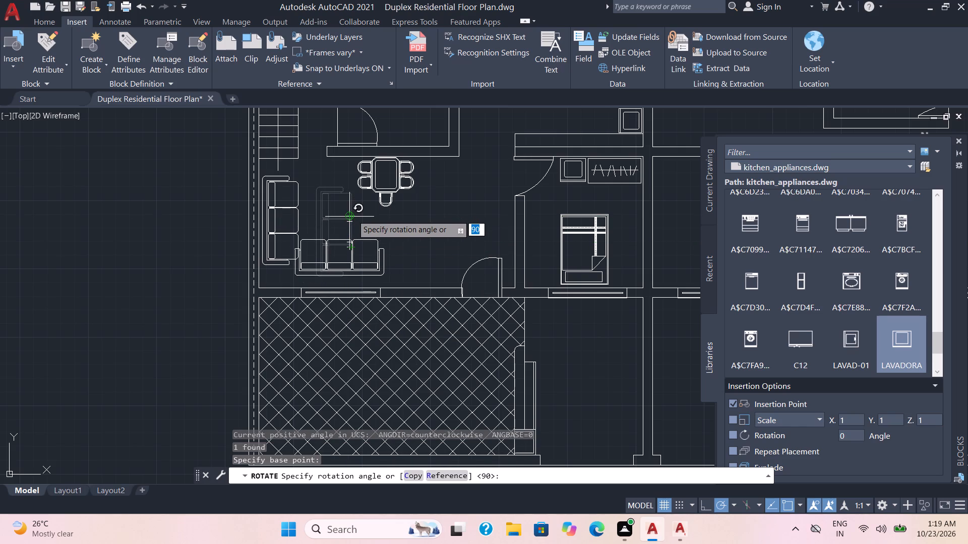
{"action": "left_click", "coordinate": [352, 215]}
Move the horizontal sofa slightly down and right, close to the window wall and clear of the vertical sofa.
{"action": "left_click", "coordinate": [395, 271]}
{"action": "left_click", "coordinate": [357, 248]}
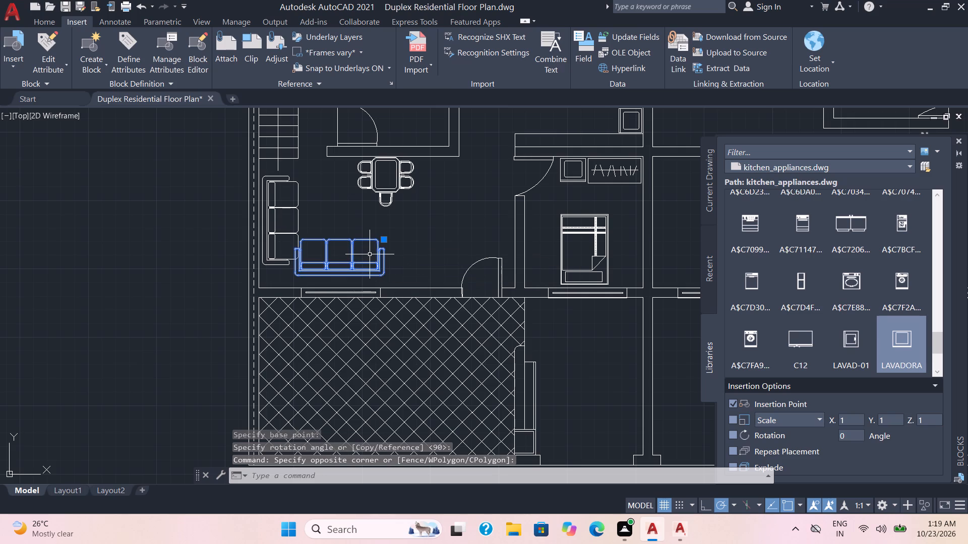
{"action": "key", "text": "m"}
{"action": "key", "text": "Return"}
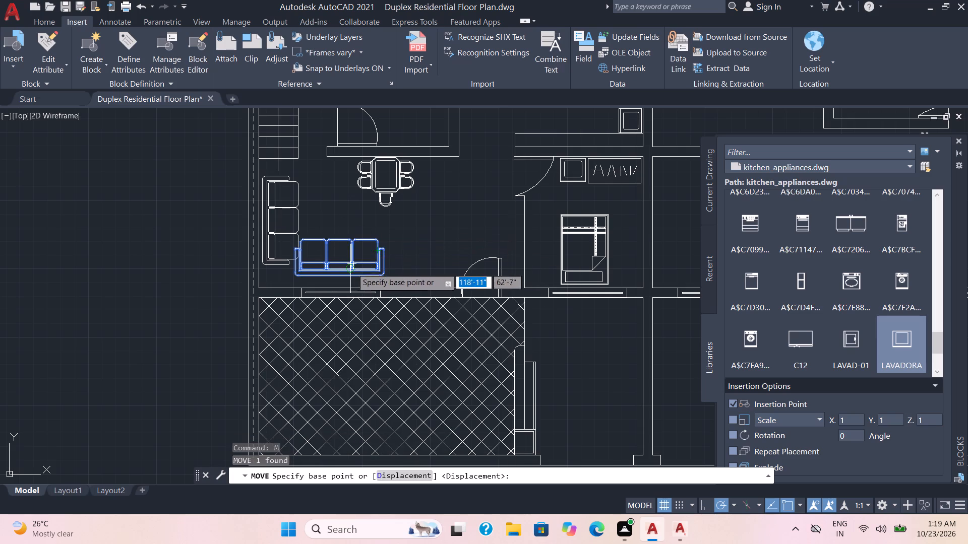
{"action": "left_click", "coordinate": [352, 243]}
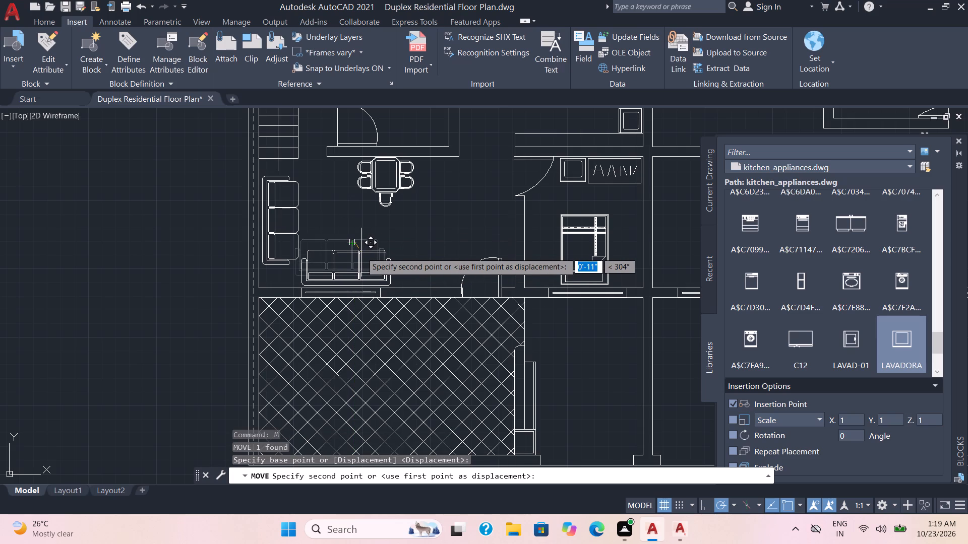
{"action": "left_click", "coordinate": [361, 252]}
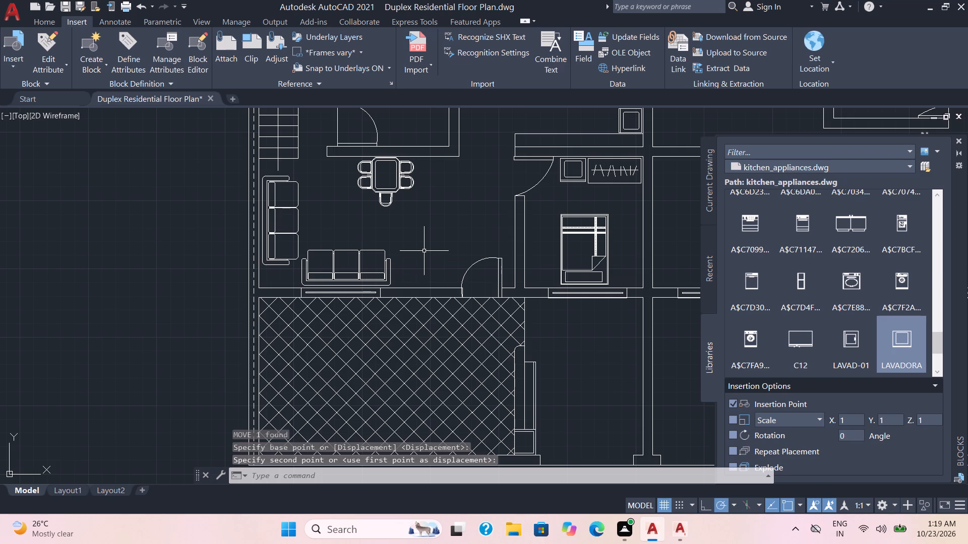
Close the Blocks palette and save the Duplex Residential Floor Plan drawing with the whole plan in view.
{"action": "left_click", "coordinate": [958, 141]}
{"action": "scroll", "coordinate": [681, 223], "scroll_direction": "down", "scroll_amount": 1}
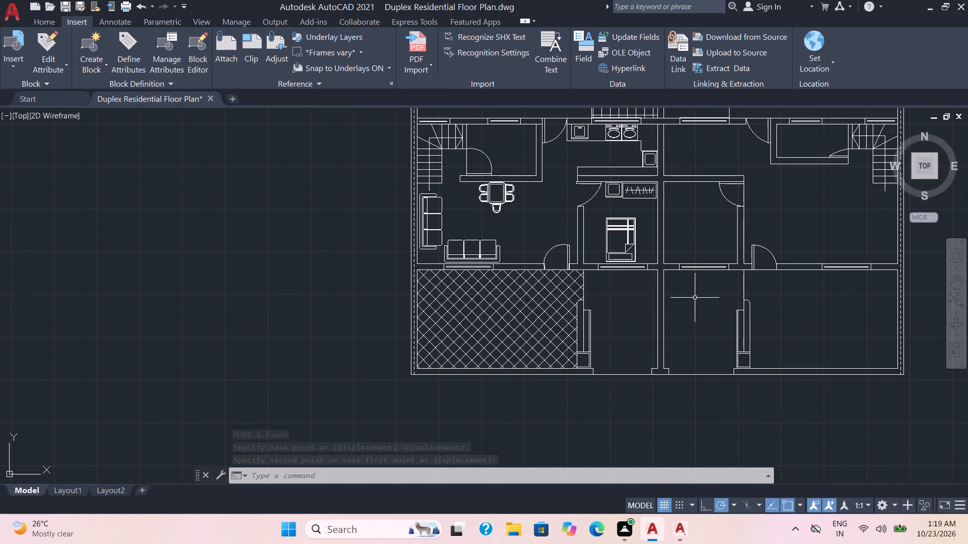
{"action": "middle_click_drag", "start_coordinate": [695, 298], "coordinate": [532, 364]}
{"action": "scroll", "coordinate": [519, 347], "scroll_direction": "down", "scroll_amount": 1}
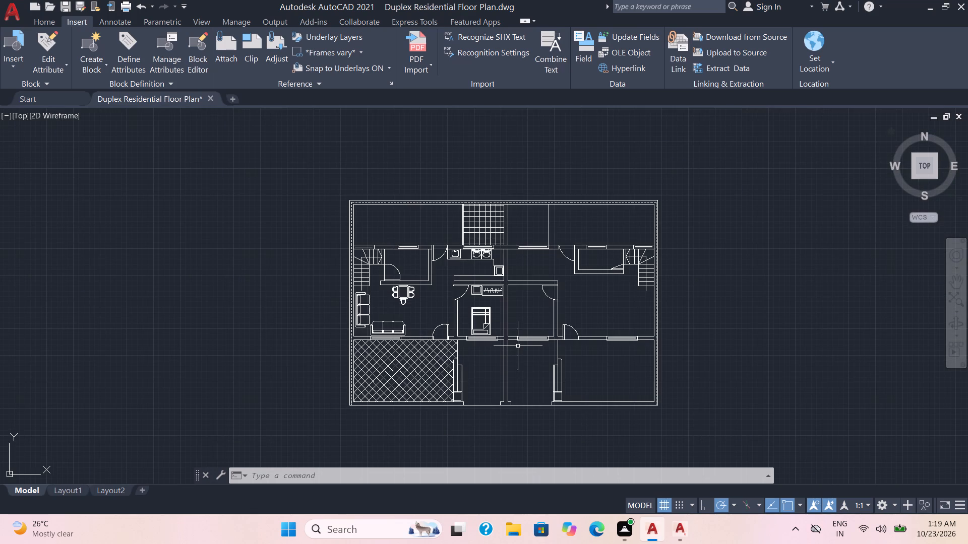
{"action": "key", "text": "ctrl+s"}
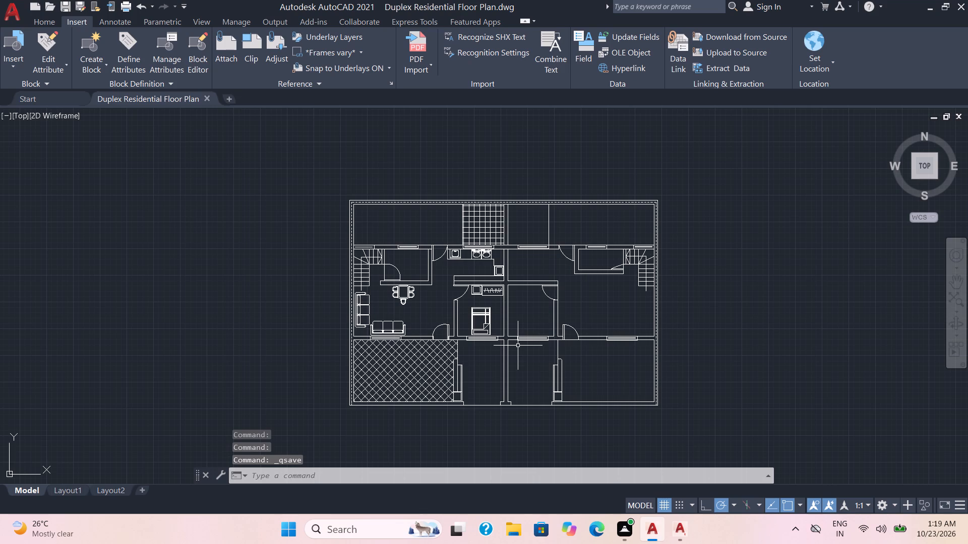
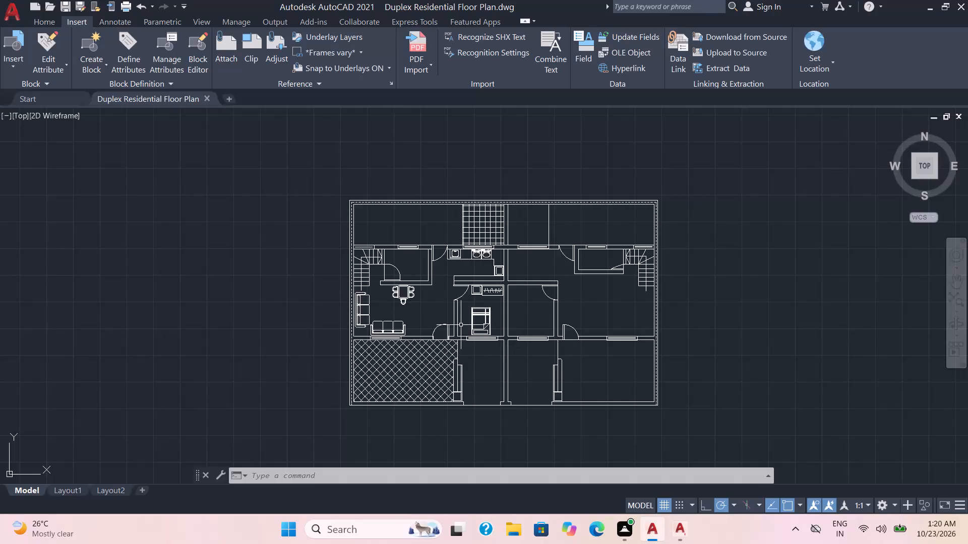
Offset the inner line of the left bedroom's front window wall 1' into the room, across the bed's head end.
{"action": "scroll", "coordinate": [461, 322], "scroll_direction": "up", "scroll_amount": 3}
{"action": "middle_click_drag", "start_coordinate": [578, 364], "coordinate": [561, 230]}
{"action": "scroll", "coordinate": [560, 228], "scroll_direction": "up", "scroll_amount": 1}
{"action": "middle_click_drag", "start_coordinate": [554, 218], "coordinate": [561, 254]}
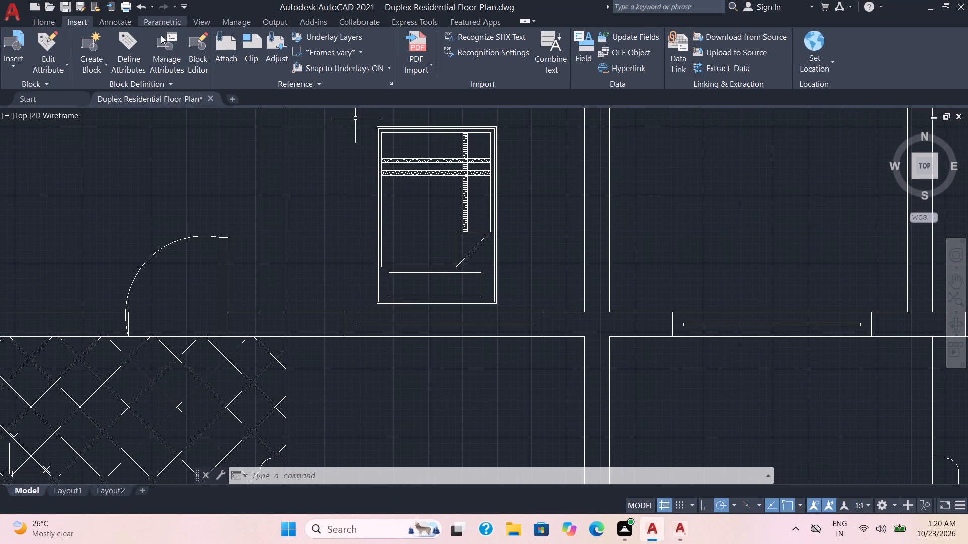
{"action": "left_click", "coordinate": [38, 19]}
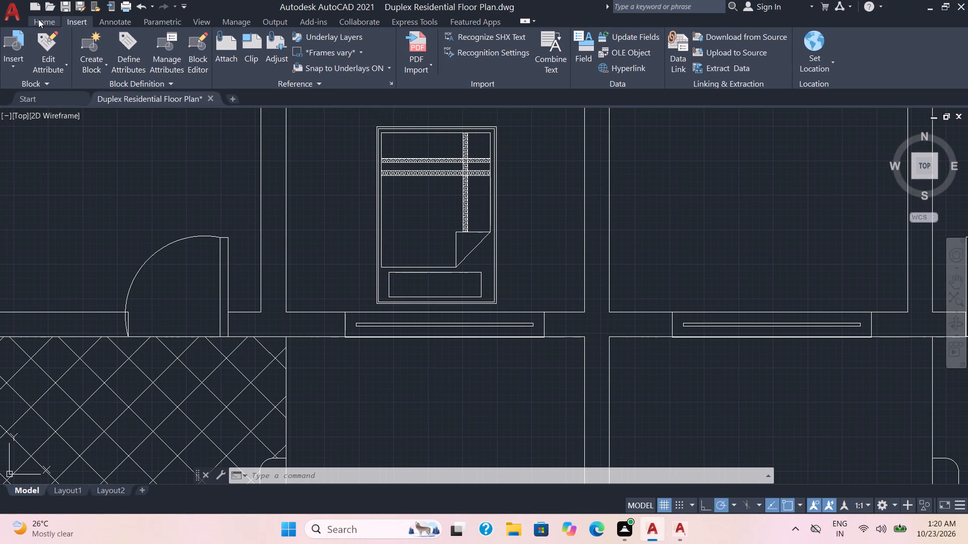
{"action": "key", "text": "o"}
{"action": "key", "text": "Return"}
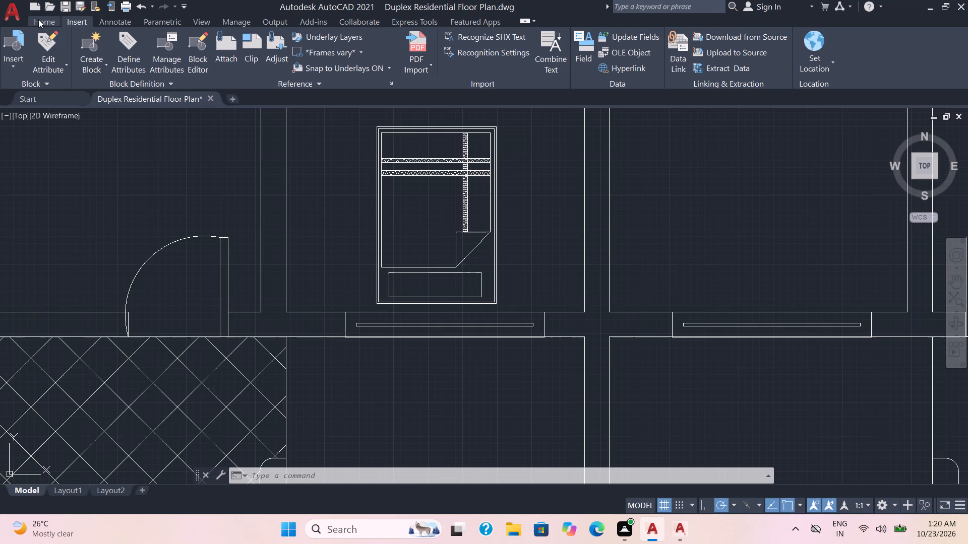
{"action": "key", "text": "2"}
{"action": "key", "text": "apostrophe"}
{"action": "key", "text": "Return"}
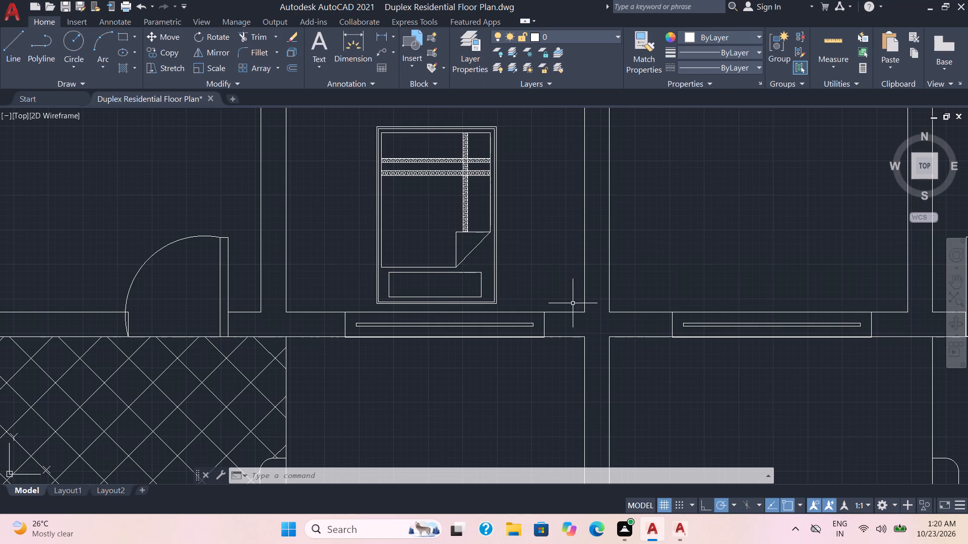
{"action": "key", "text": "o"}
{"action": "key", "text": "Return"}
{"action": "key", "text": "2"}
{"action": "key", "text": "apostrophe"}
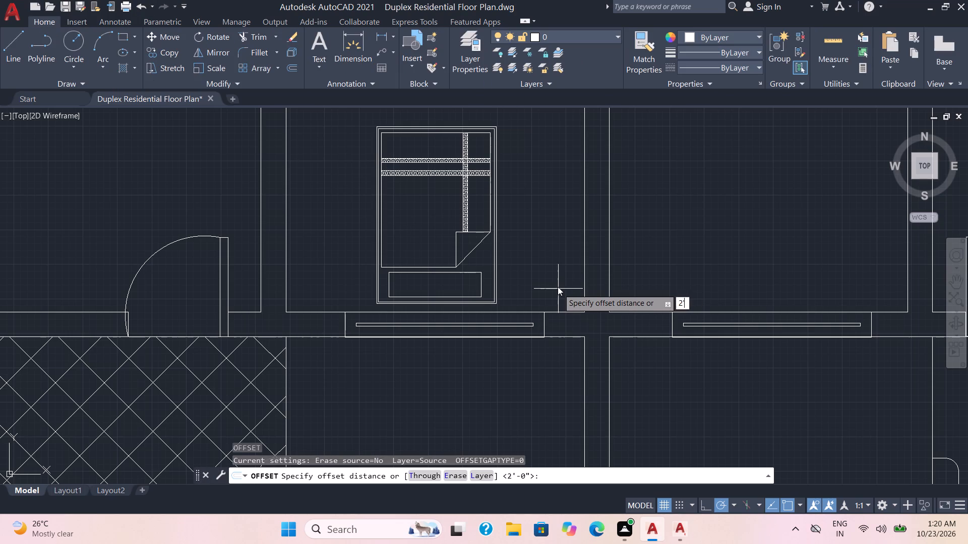
{"action": "key", "text": "Return"}
{"action": "left_click", "coordinate": [554, 311]}
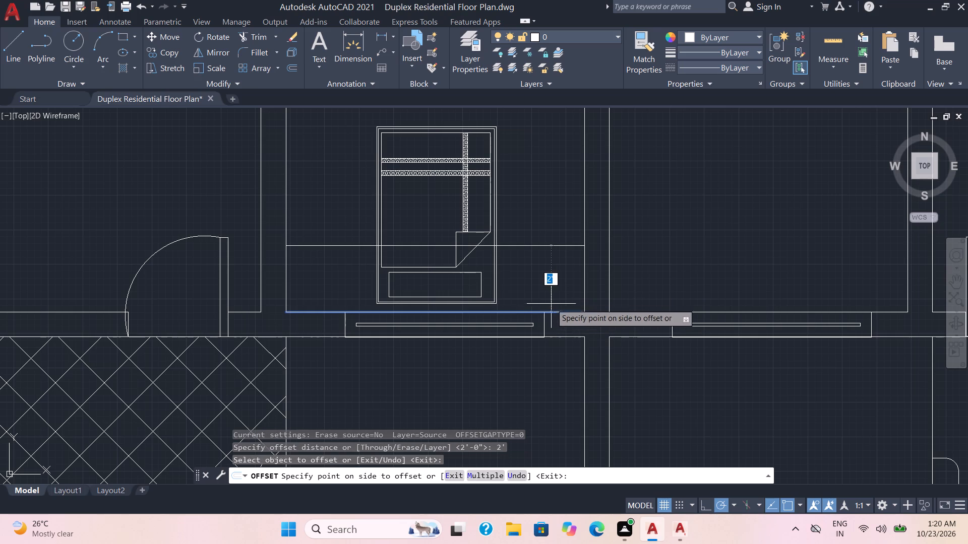
{"action": "key", "text": "1"}
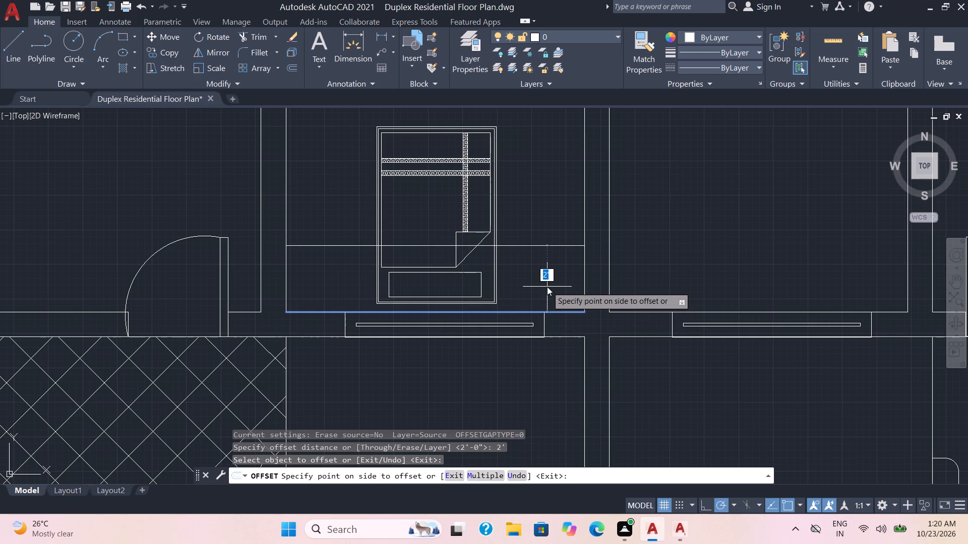
{"action": "key", "text": "apostrophe"}
{"action": "key", "text": "Return"}
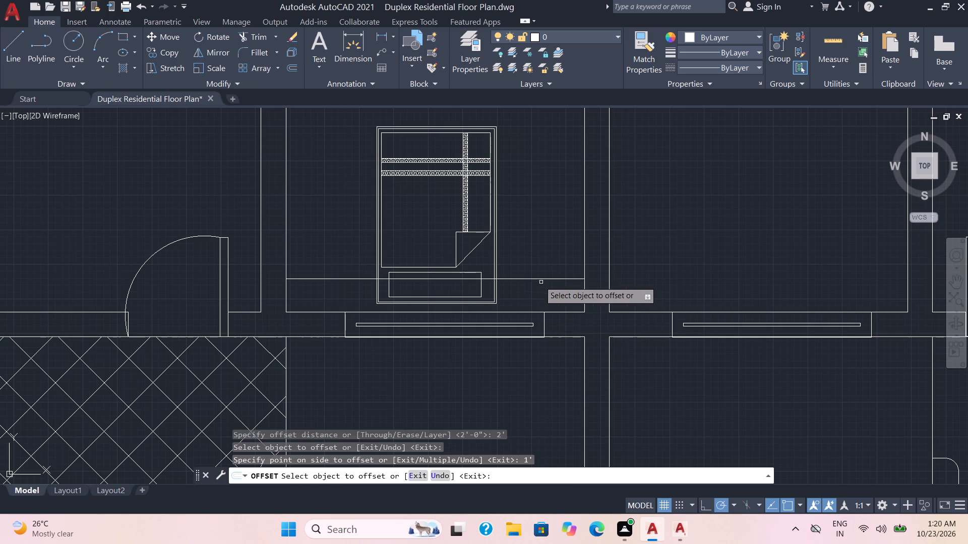
Trim the new offset line at both side edges of the bed and delete the remaining piece crossing the bed.
{"action": "left_click", "coordinate": [246, 39]}
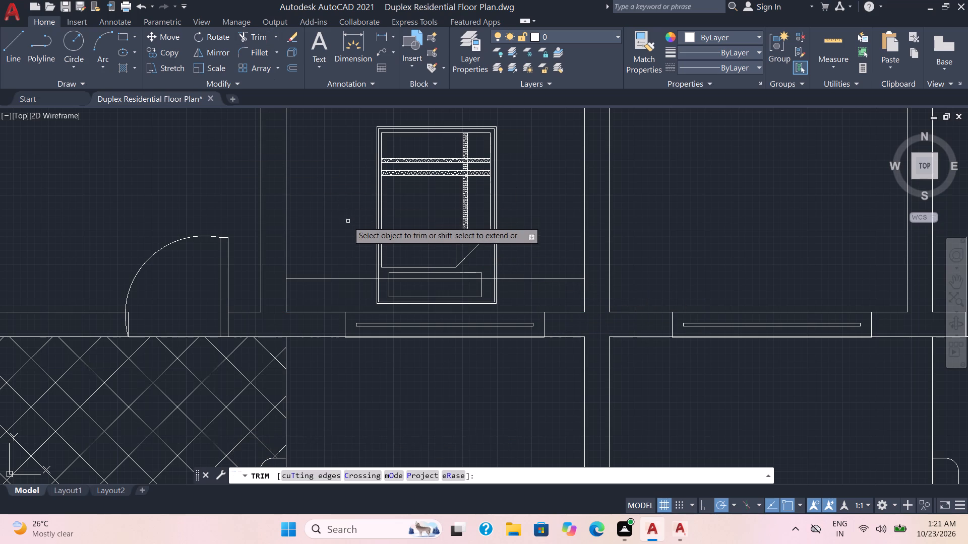
{"action": "scroll", "coordinate": [348, 221], "scroll_direction": "up", "scroll_amount": 2}
{"action": "scroll", "coordinate": [424, 496], "scroll_direction": "up", "scroll_amount": 2}
{"action": "scroll", "coordinate": [427, 376], "scroll_direction": "up", "scroll_amount": 2}
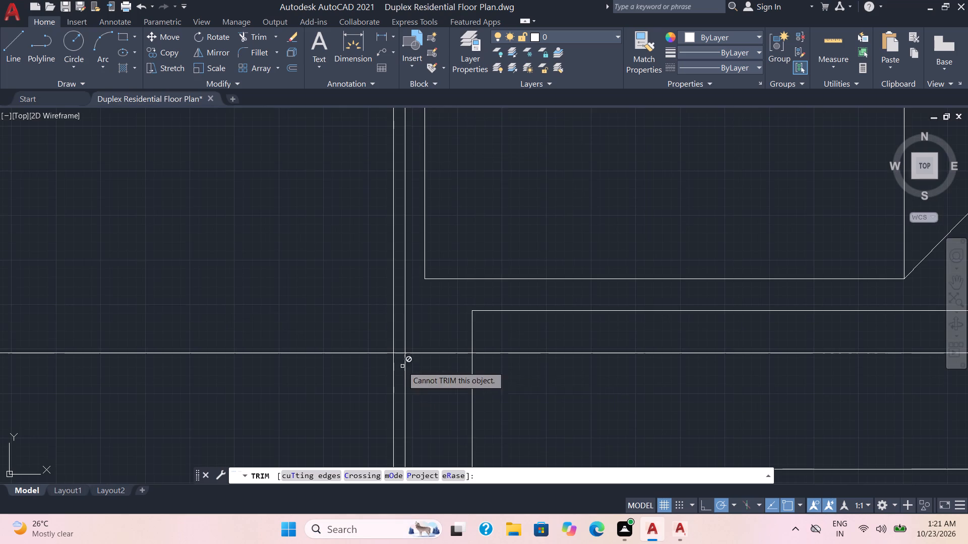
{"action": "left_click", "coordinate": [400, 353]}
{"action": "scroll", "coordinate": [534, 354], "scroll_direction": "down", "scroll_amount": 2}
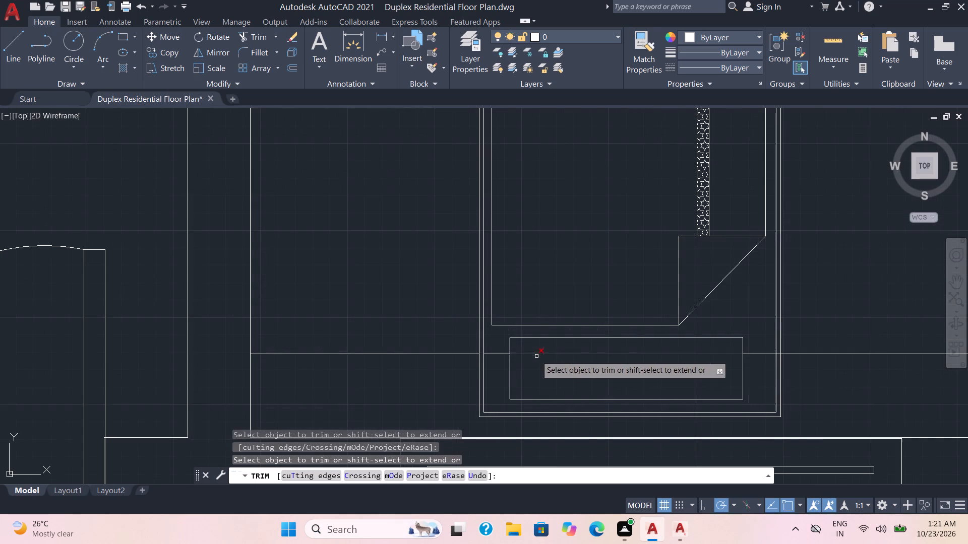
{"action": "scroll", "coordinate": [794, 372], "scroll_direction": "up", "scroll_amount": 2}
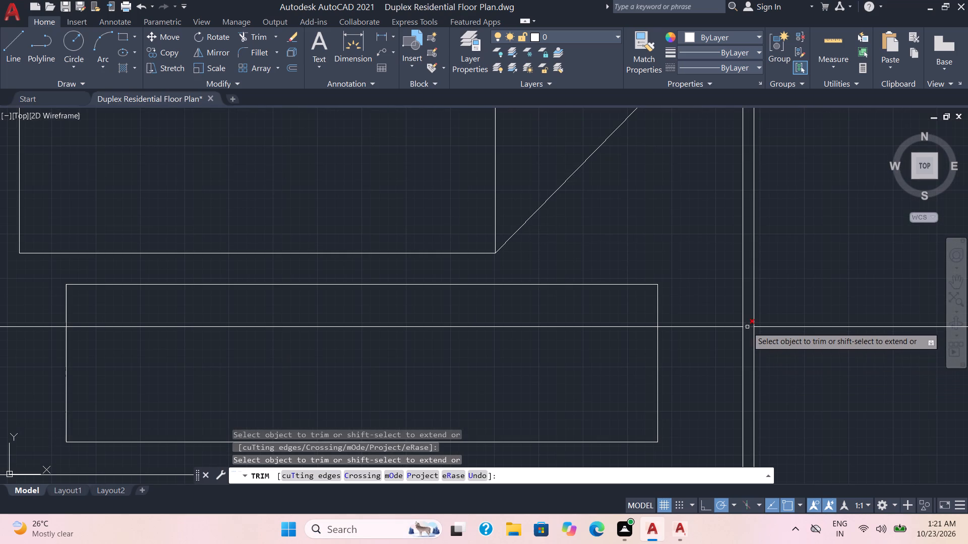
{"action": "left_click", "coordinate": [748, 326]}
{"action": "key", "text": "Escape"}
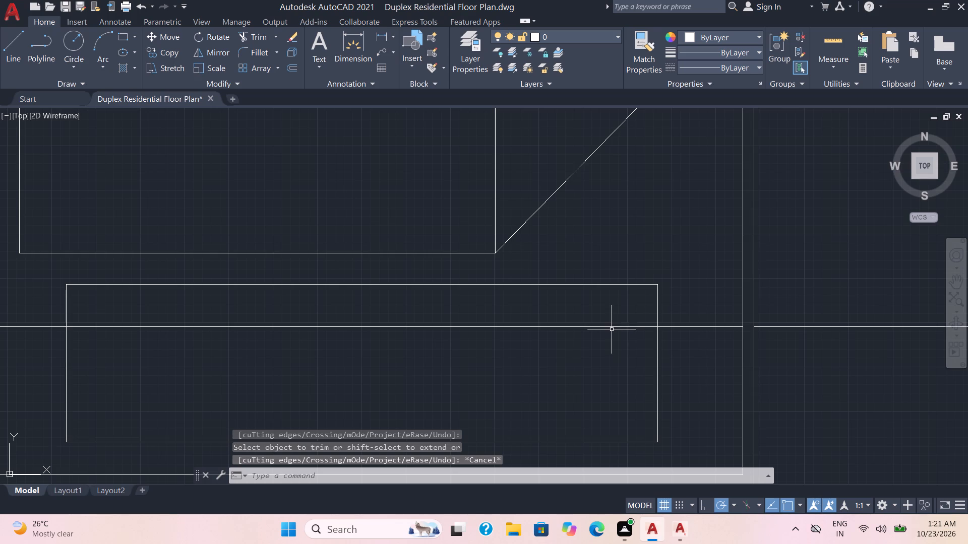
{"action": "left_click", "coordinate": [612, 326]}
{"action": "key", "text": "Delete"}
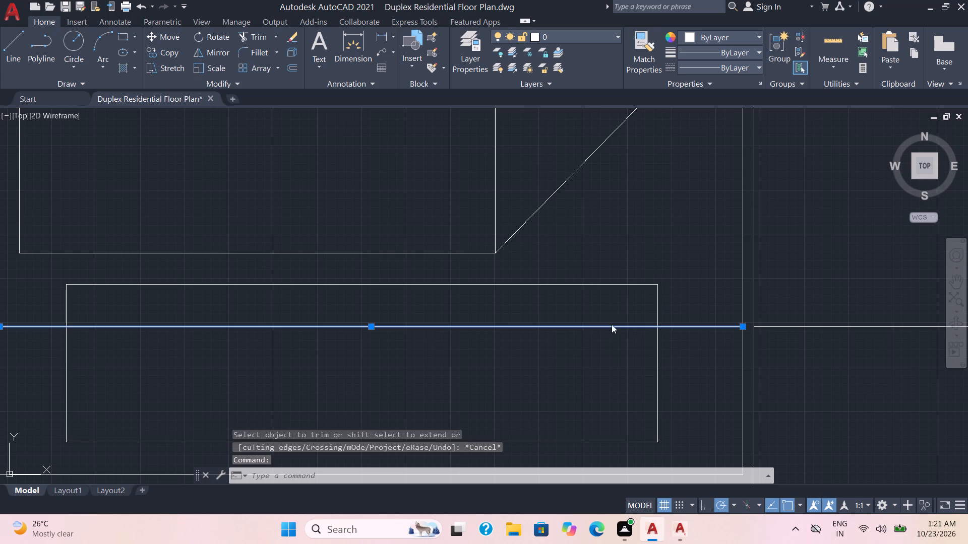
Save the Duplex Residential Floor Plan drawing.
{"action": "scroll", "coordinate": [609, 317], "scroll_direction": "down", "scroll_amount": 5}
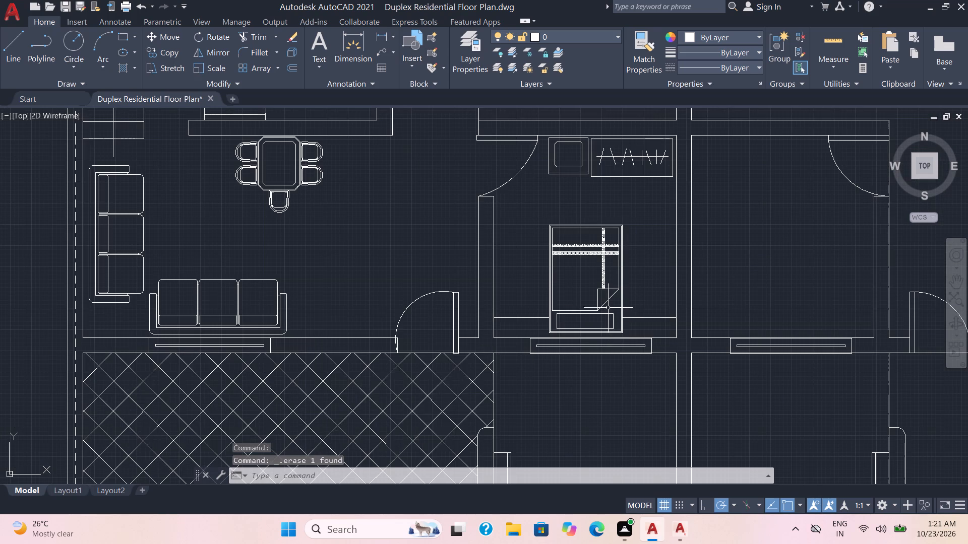
{"action": "key", "text": "ctrl+s"}
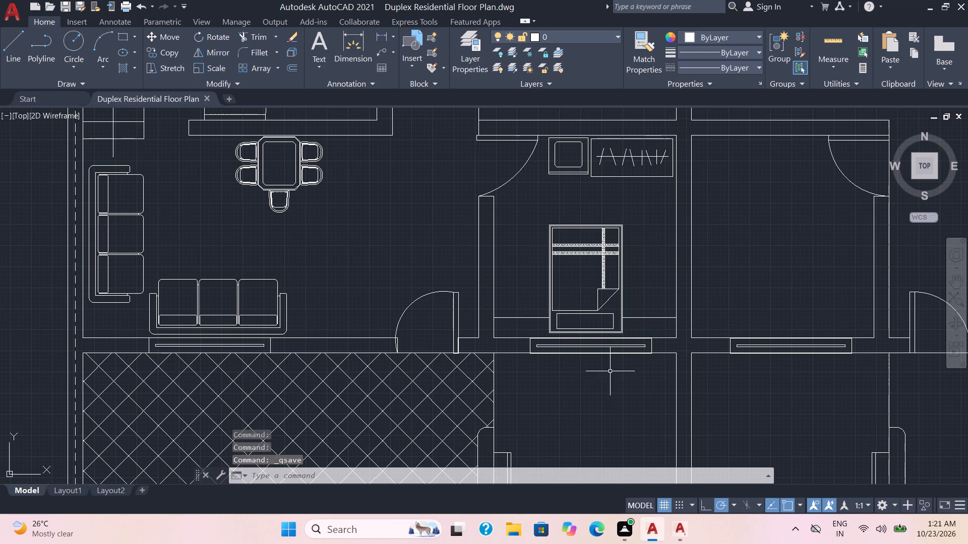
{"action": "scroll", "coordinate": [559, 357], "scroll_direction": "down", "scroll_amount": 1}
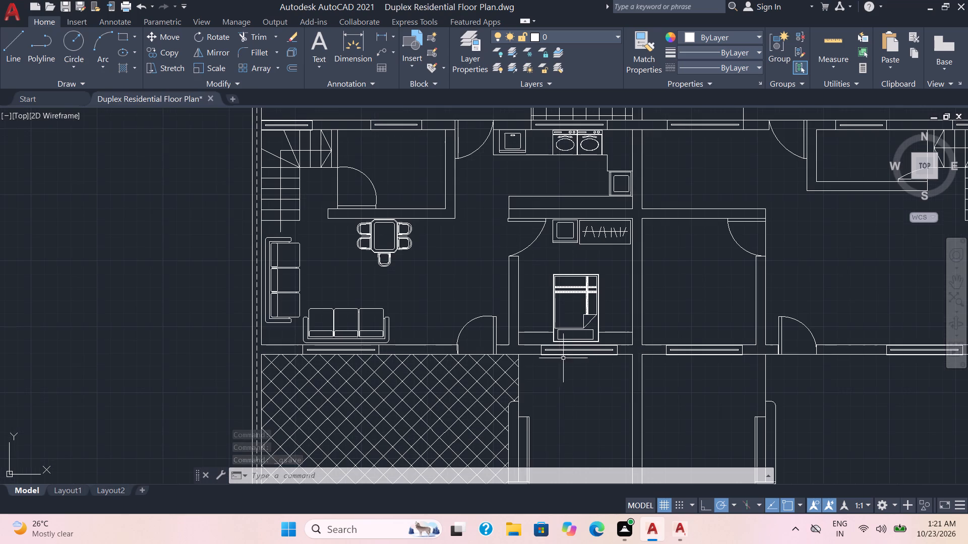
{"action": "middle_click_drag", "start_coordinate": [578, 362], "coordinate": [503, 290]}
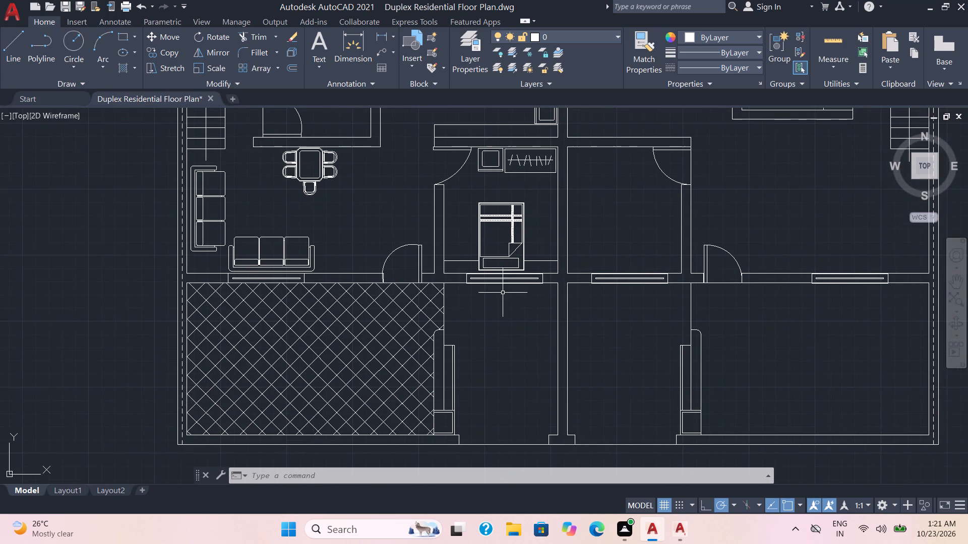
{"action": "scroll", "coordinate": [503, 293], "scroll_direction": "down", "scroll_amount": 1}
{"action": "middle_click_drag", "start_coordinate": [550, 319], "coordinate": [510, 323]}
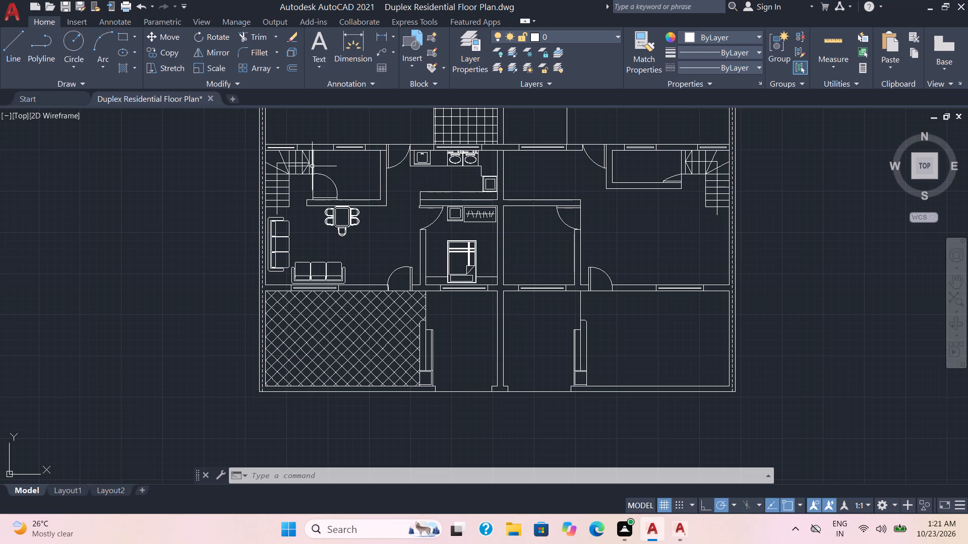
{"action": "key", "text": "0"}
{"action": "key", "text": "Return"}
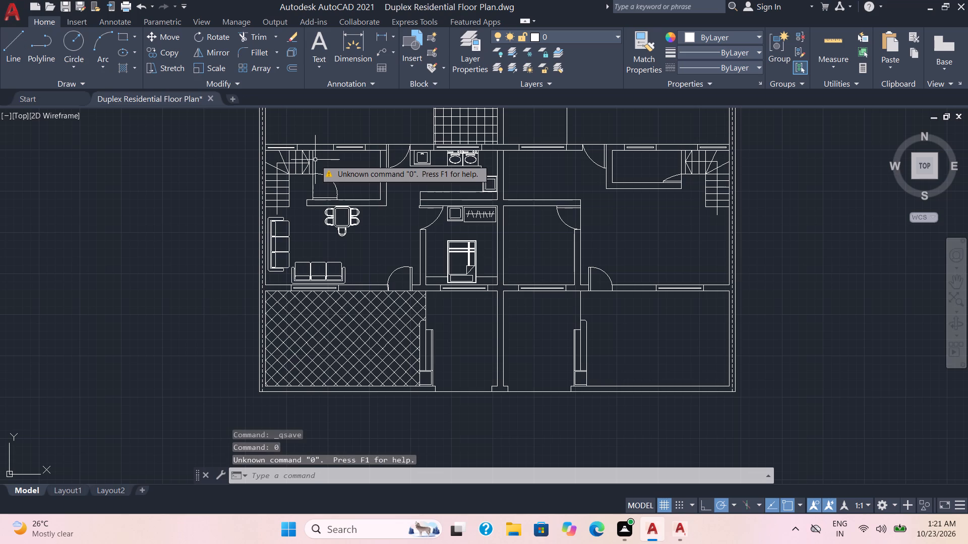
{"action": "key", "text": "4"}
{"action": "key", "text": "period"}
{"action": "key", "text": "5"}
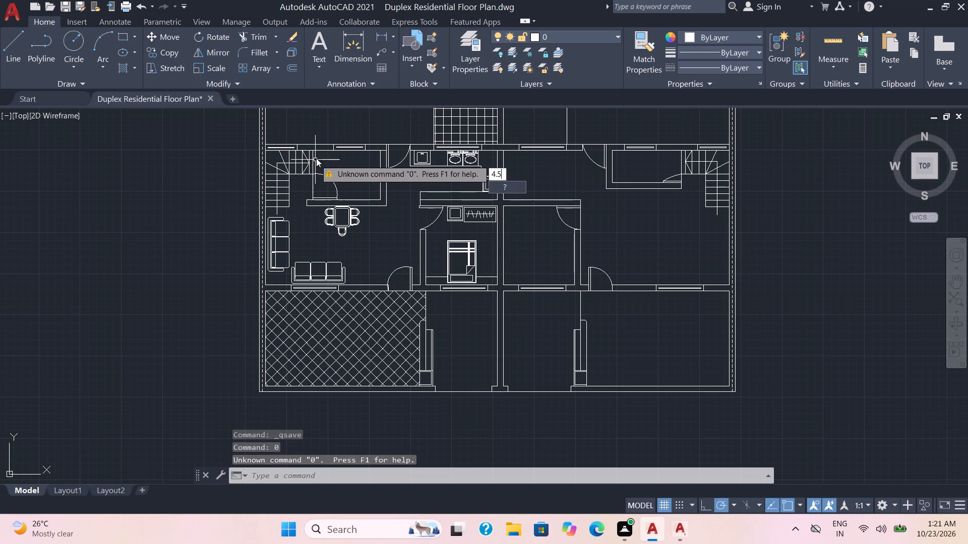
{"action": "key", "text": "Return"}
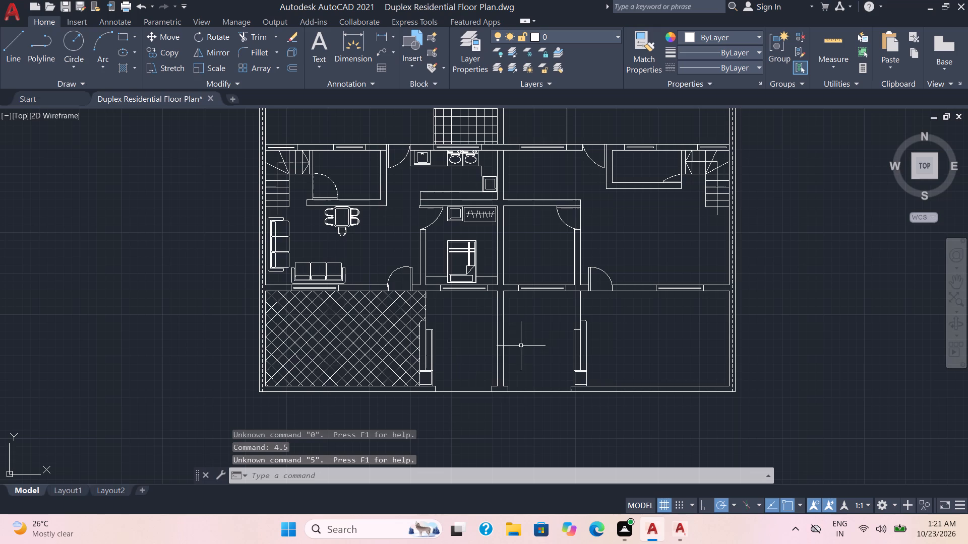
Offset the right face line of the central party wall's front section 4.5 inches left, toward the wall's centre.
{"action": "key", "text": "o"}
{"action": "key", "text": "Return"}
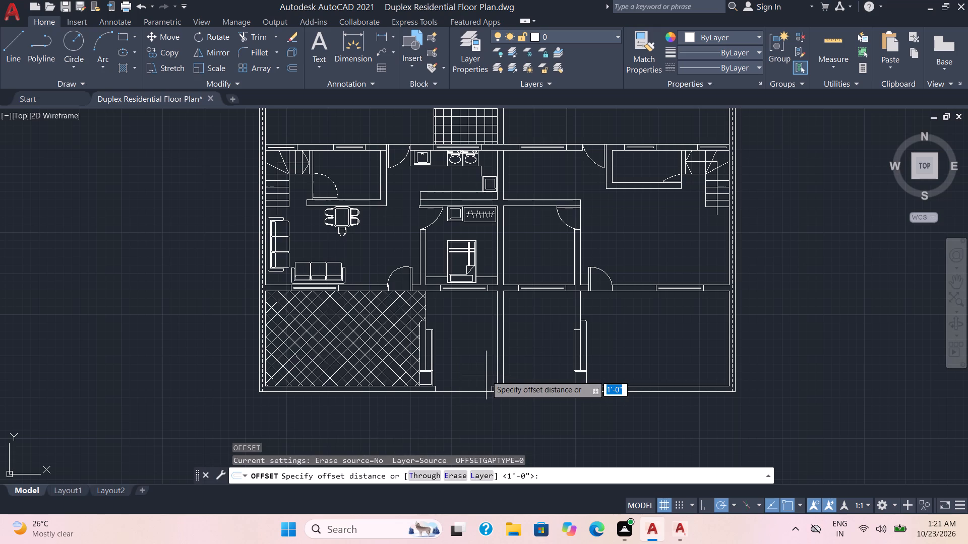
{"action": "key", "text": "4"}
{"action": "key", "text": "period"}
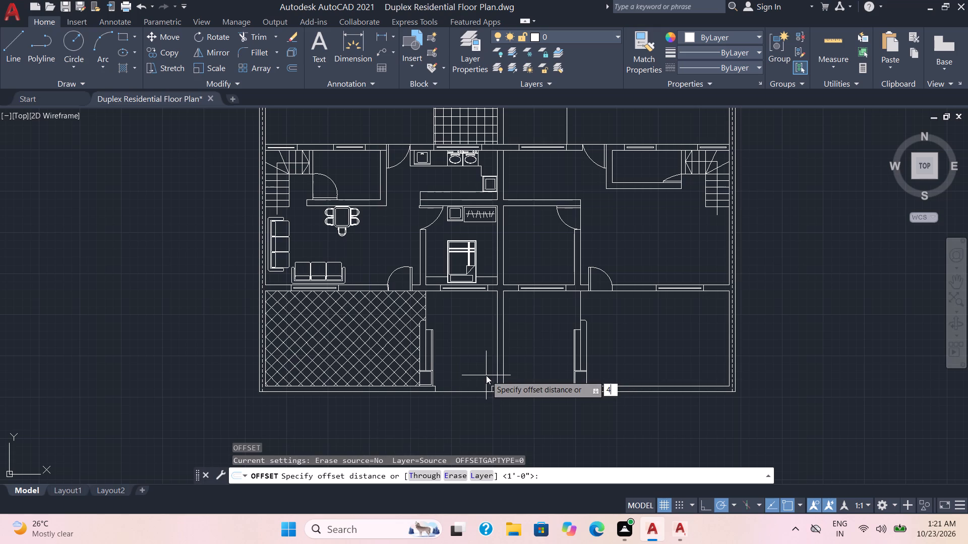
{"action": "key", "text": "5"}
{"action": "key", "text": "Return"}
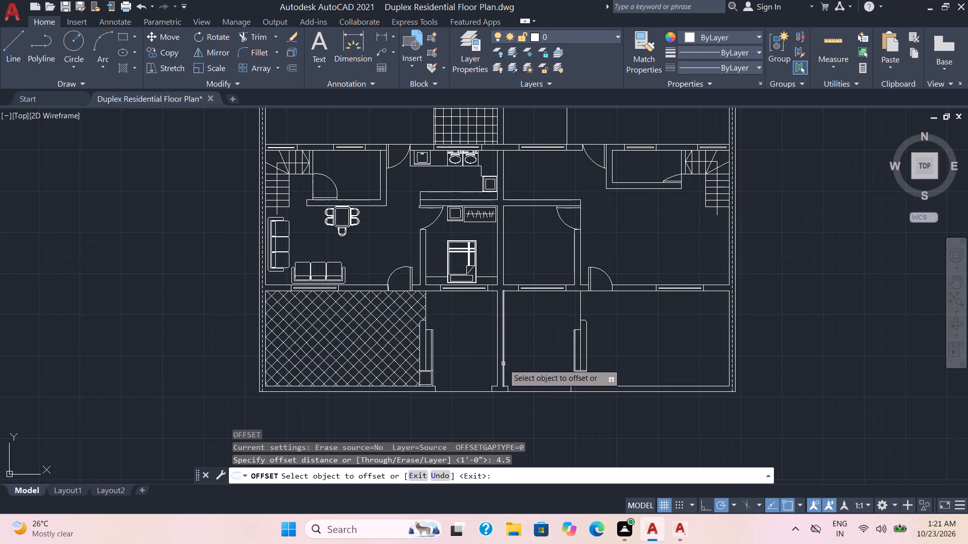
{"action": "left_click", "coordinate": [503, 364]}
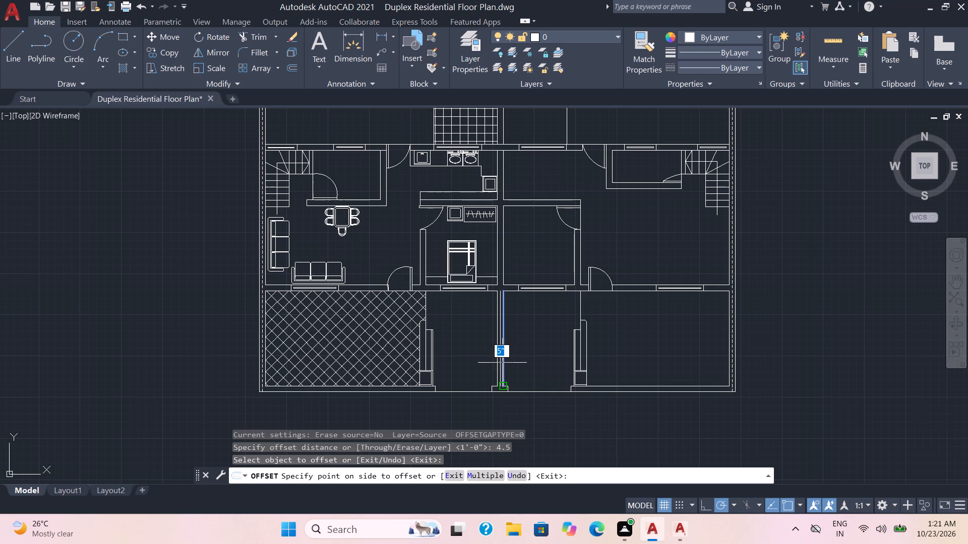
{"action": "key", "text": "4"}
{"action": "key", "text": "period"}
{"action": "key", "text": "5"}
{"action": "key", "text": "Return"}
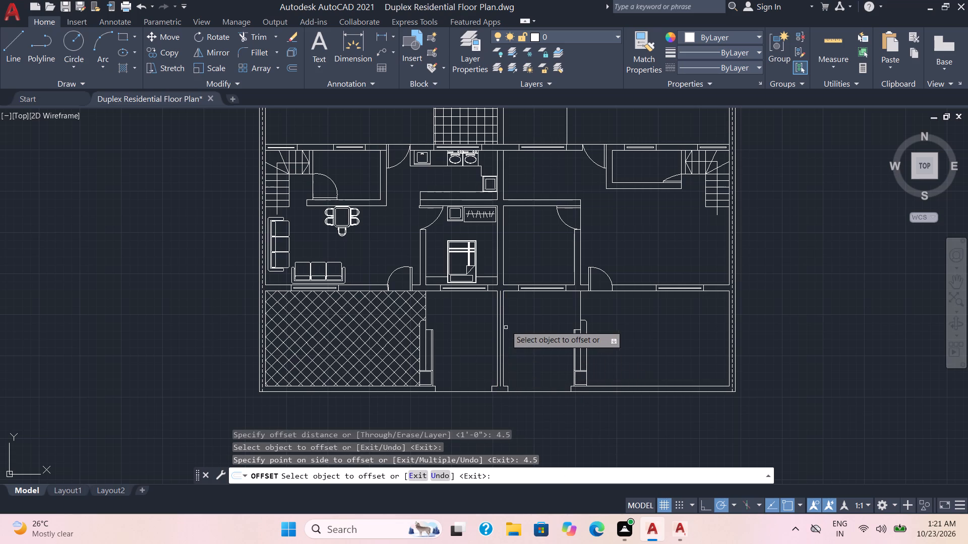
Offset the right face line of the central wall between the two bedrooms 4.5 inches left, toward the wall's centre.
{"action": "left_click", "coordinate": [503, 270]}
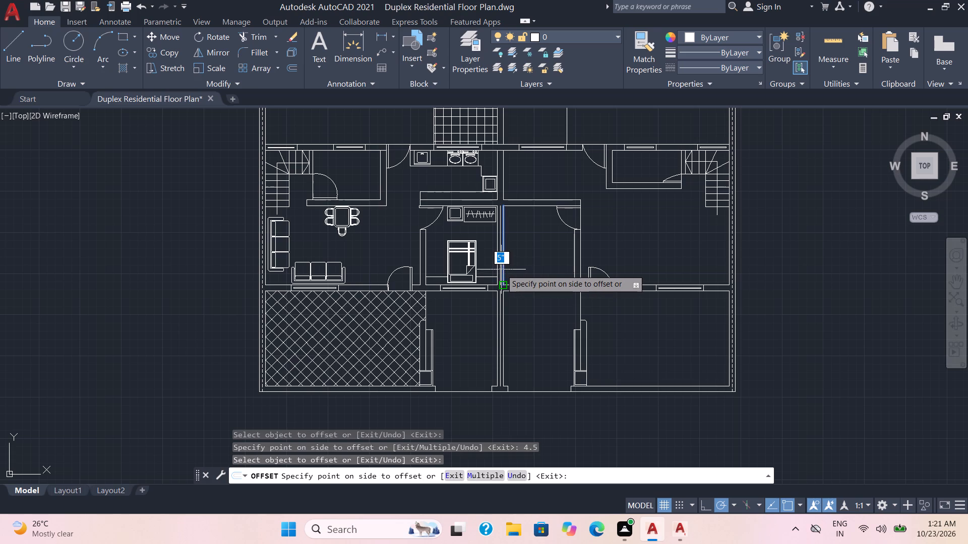
{"action": "key", "text": "4"}
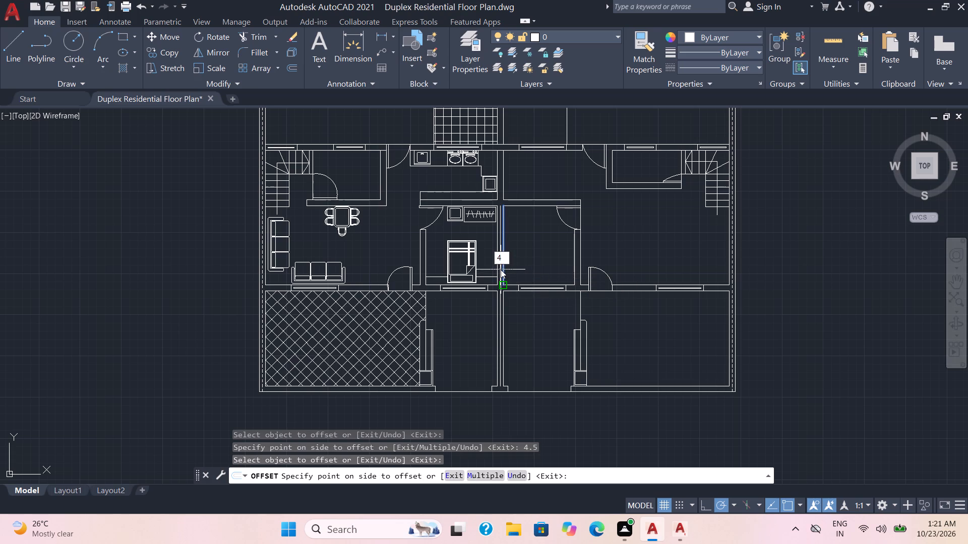
{"action": "type", "text": ".5"}
{"action": "key", "text": "Return"}
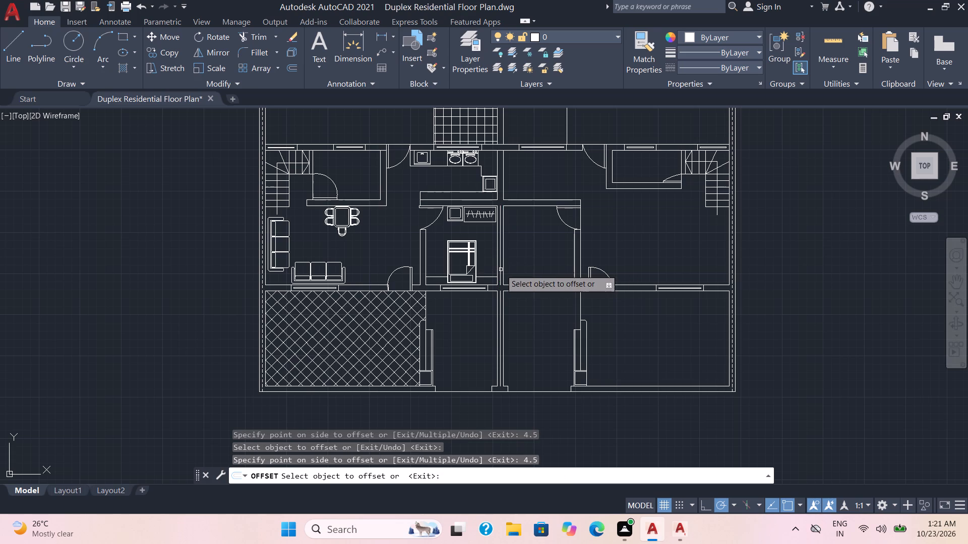
Offset the right face line of the central party wall beside the kitchen 4.5 inches left, toward the wall's centre.
{"action": "left_click", "coordinate": [504, 181]}
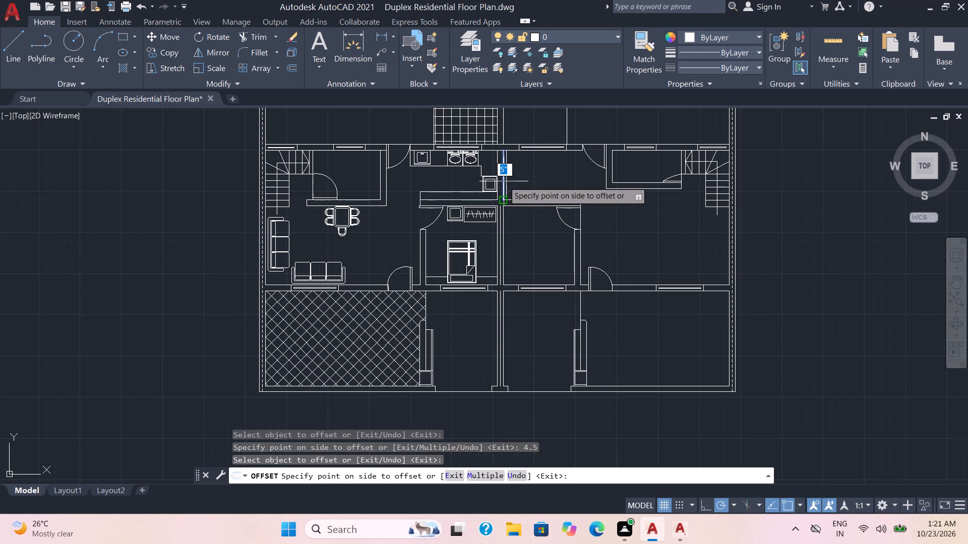
{"action": "key", "text": "4"}
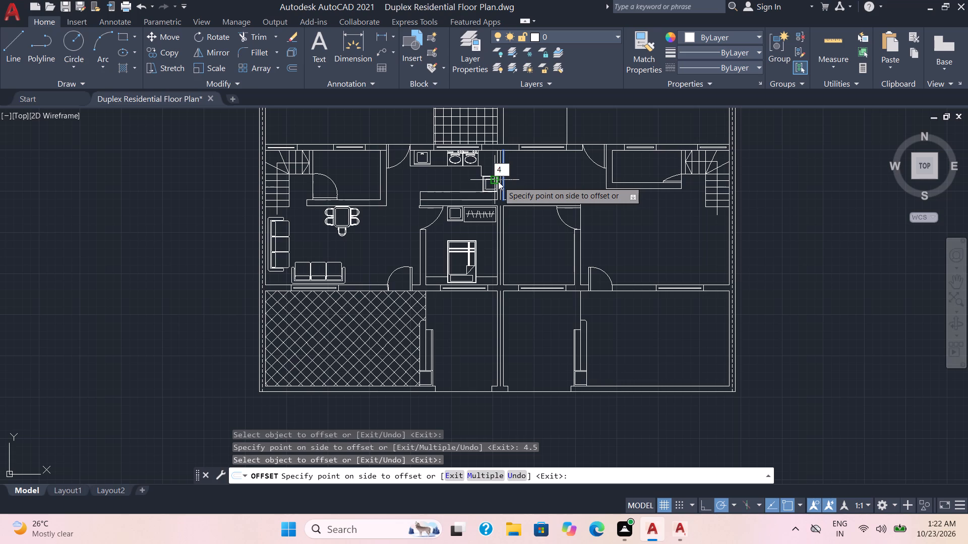
{"action": "key", "text": "period"}
{"action": "key", "text": "5"}
{"action": "key", "text": "Return"}
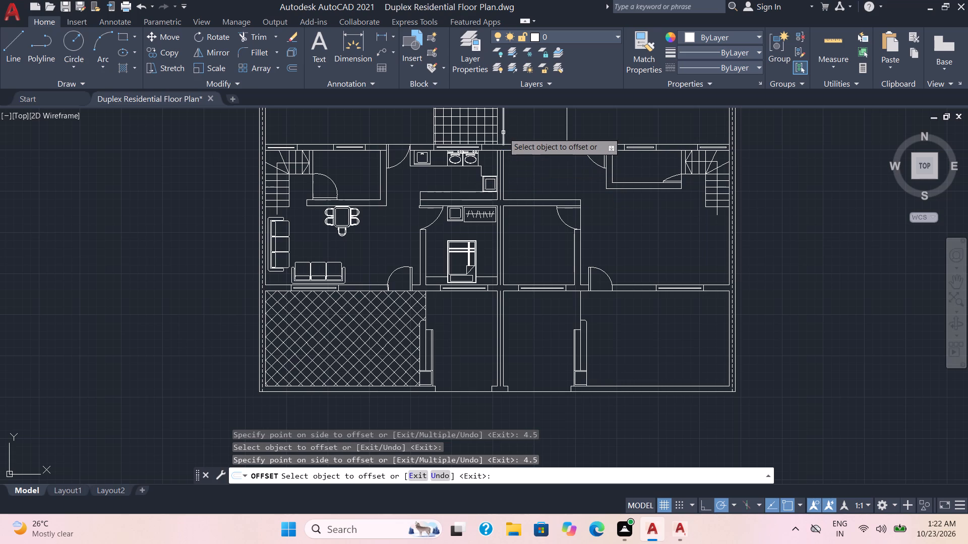
Offset the right face line of the party wall's rear section, beside the tiled area, 4.5 inches left.
{"action": "middle_click_drag", "start_coordinate": [518, 135], "coordinate": [521, 224]}
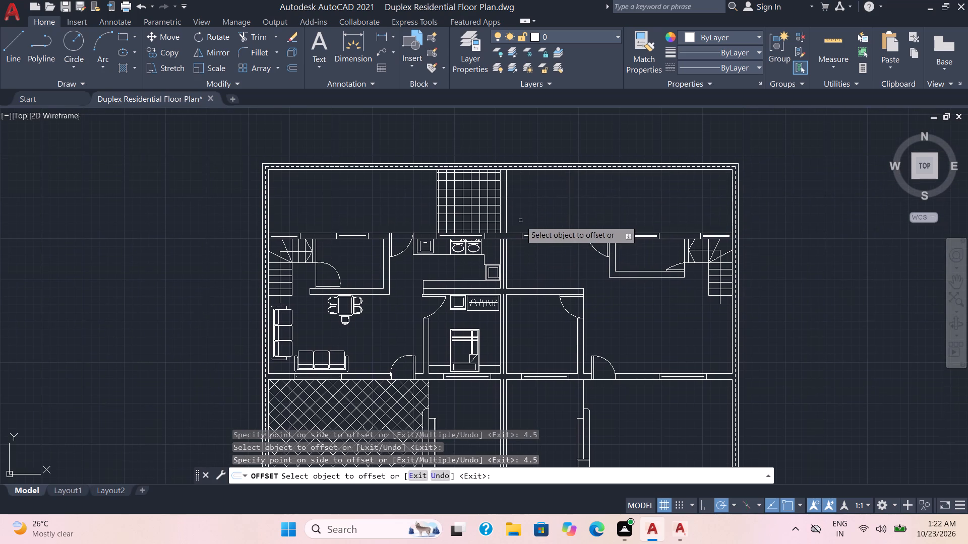
{"action": "left_click", "coordinate": [506, 218]}
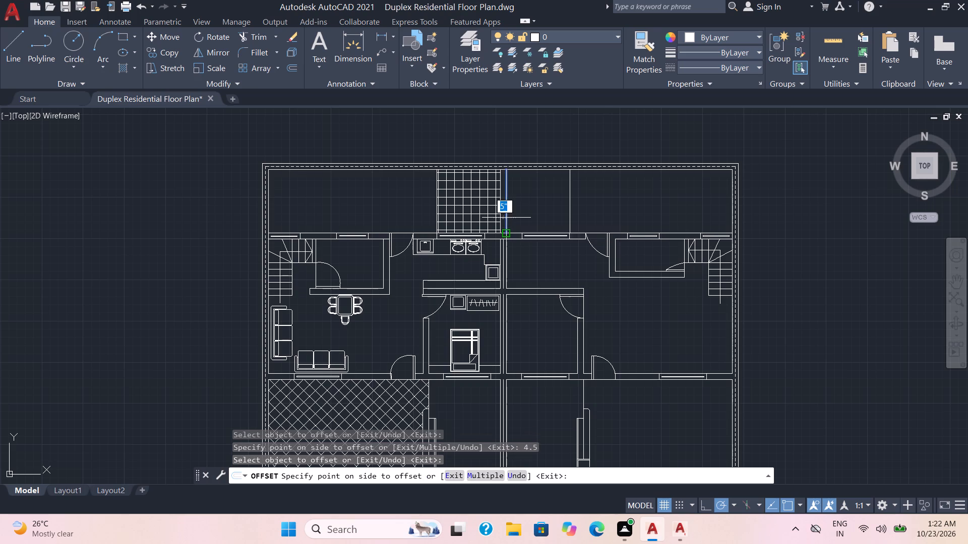
{"action": "key", "text": "4"}
{"action": "key", "text": "period"}
{"action": "key", "text": "5"}
{"action": "key", "text": "Return"}
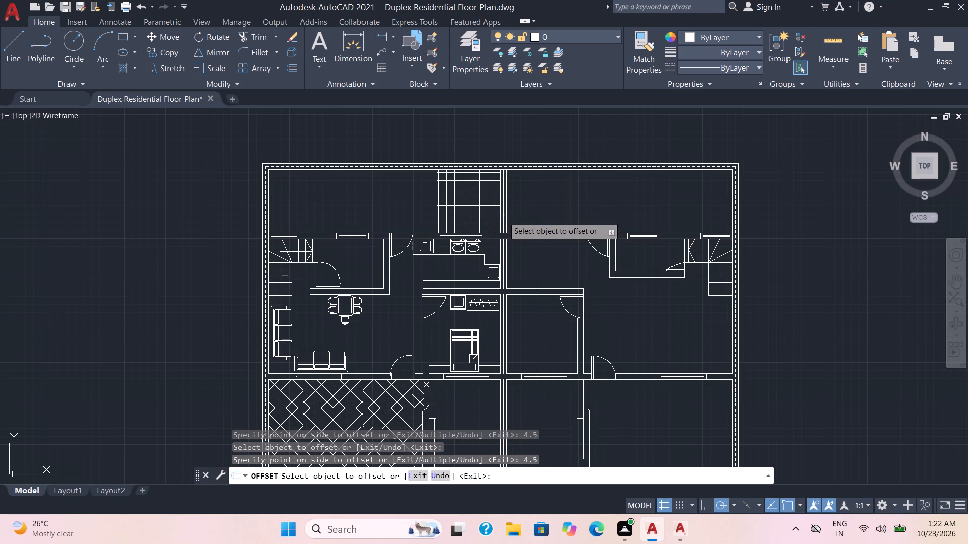
{"action": "key", "text": "Escape"}
Extend the rear centre line through the rear room wall and trim that wall's outer line inside the party wall.
{"action": "type", "text": "TR"}
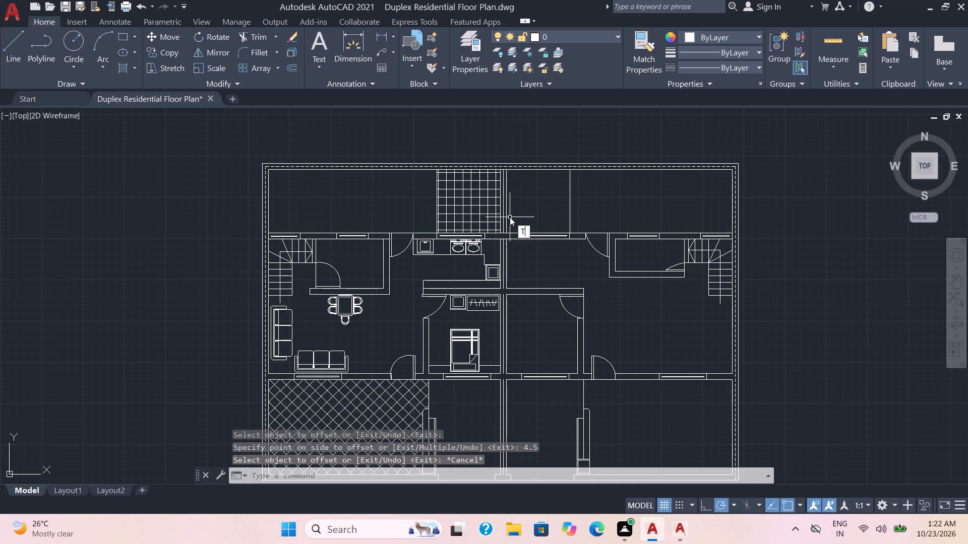
{"action": "key", "text": "Return"}
{"action": "scroll", "coordinate": [510, 216], "scroll_direction": "up", "scroll_amount": 3}
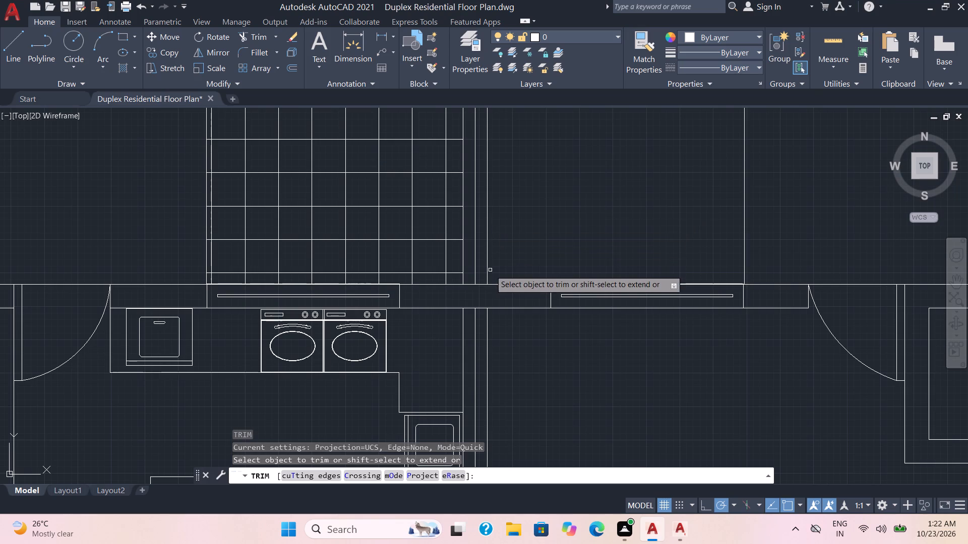
{"action": "left_click", "coordinate": [475, 275], "text": "shift"}
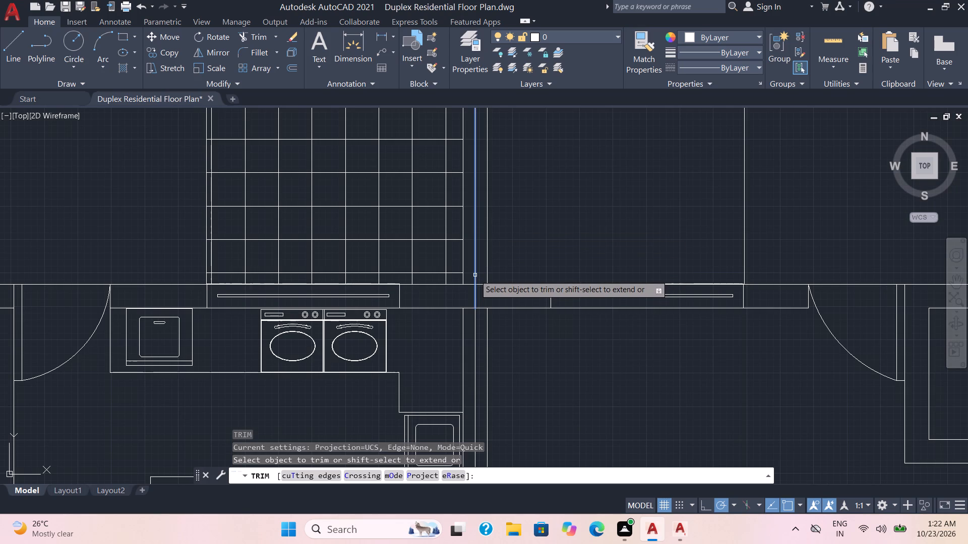
{"action": "left_click", "coordinate": [482, 283]}
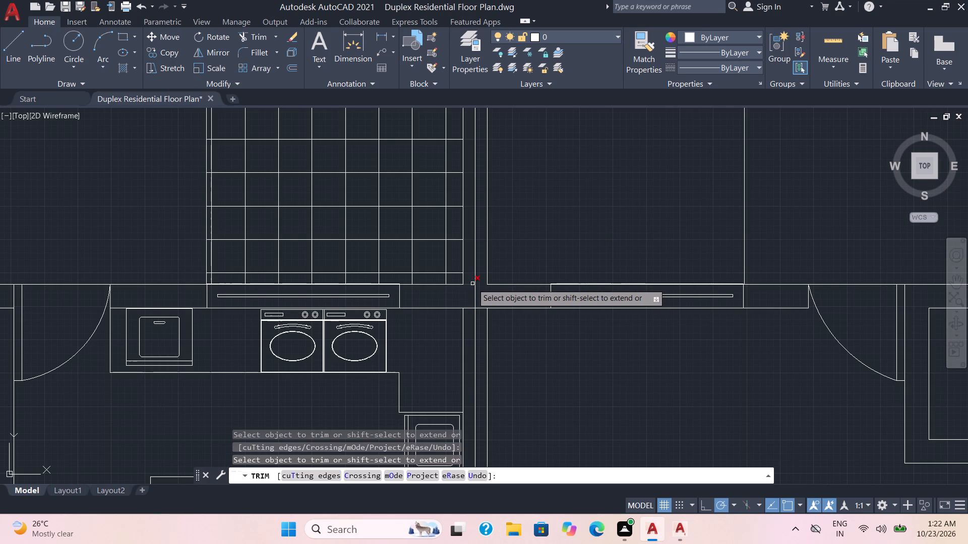
{"action": "left_click", "coordinate": [472, 284]}
Trim the rear boundary wall's inner line inside the party wall and extend the centre line up to the dashed boundary line.
{"action": "scroll", "coordinate": [516, 224], "scroll_direction": "down", "scroll_amount": 1}
{"action": "middle_click_drag", "start_coordinate": [516, 229], "coordinate": [516, 229]}
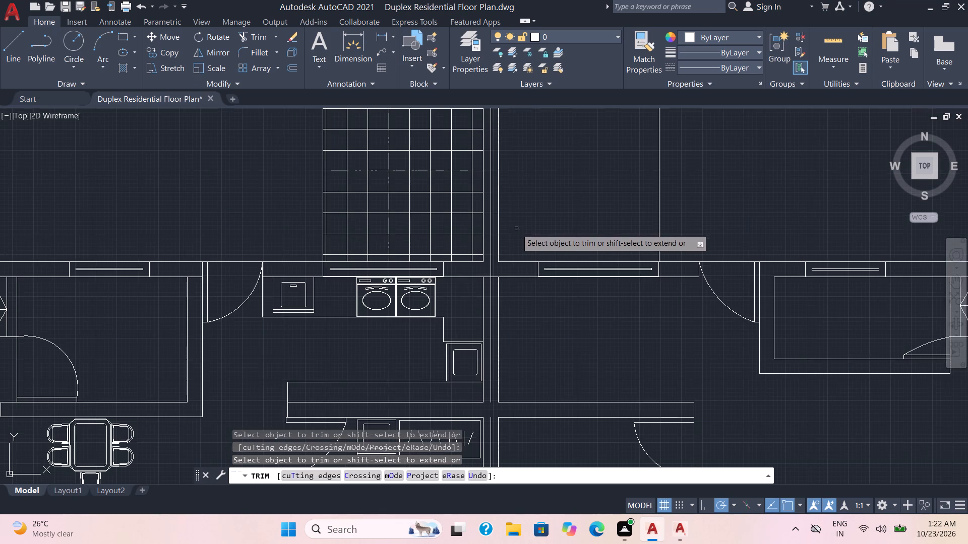
{"action": "middle_click_drag", "start_coordinate": [516, 229], "coordinate": [517, 334]}
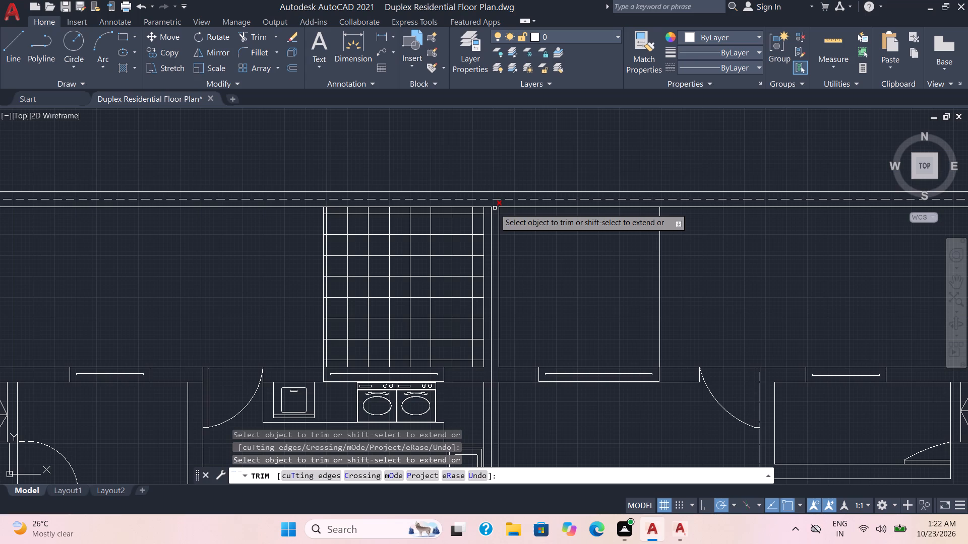
{"action": "left_click", "coordinate": [495, 208]}
{"action": "left_click", "coordinate": [487, 207]}
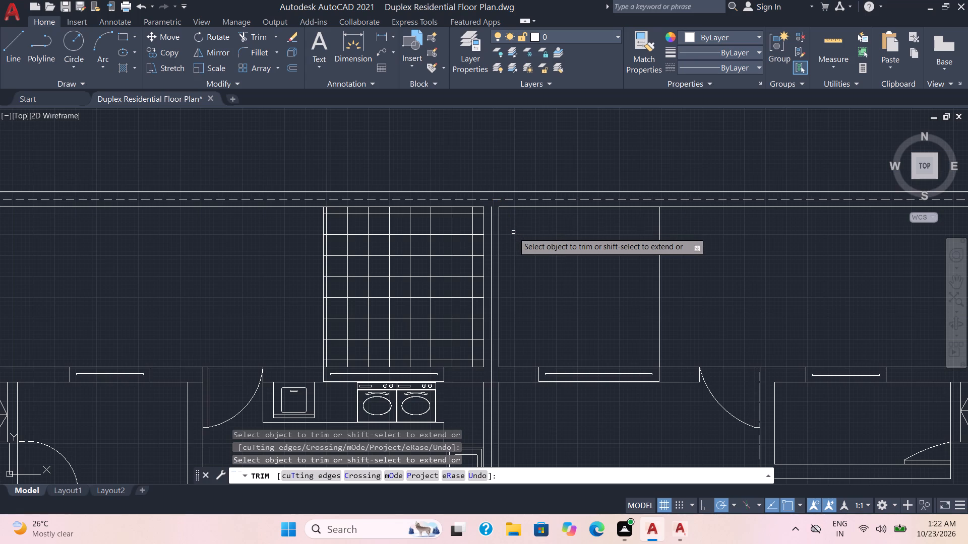
{"action": "left_click", "coordinate": [492, 231], "text": "shift"}
Trim the rear room wall's inner line on both sides of the centre line inside the party wall.
{"action": "scroll", "coordinate": [535, 244], "scroll_direction": "down", "scroll_amount": 1}
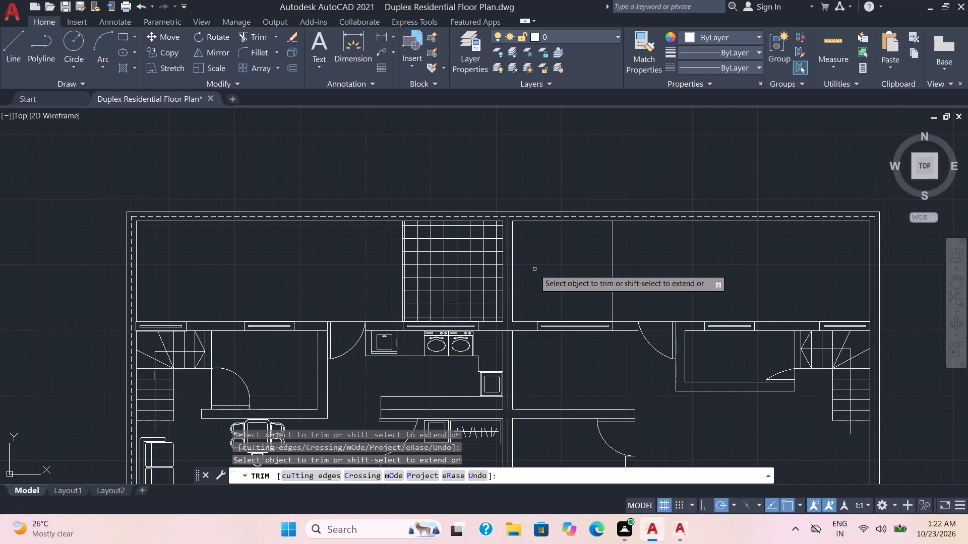
{"action": "scroll", "coordinate": [513, 335], "scroll_direction": "up", "scroll_amount": 2}
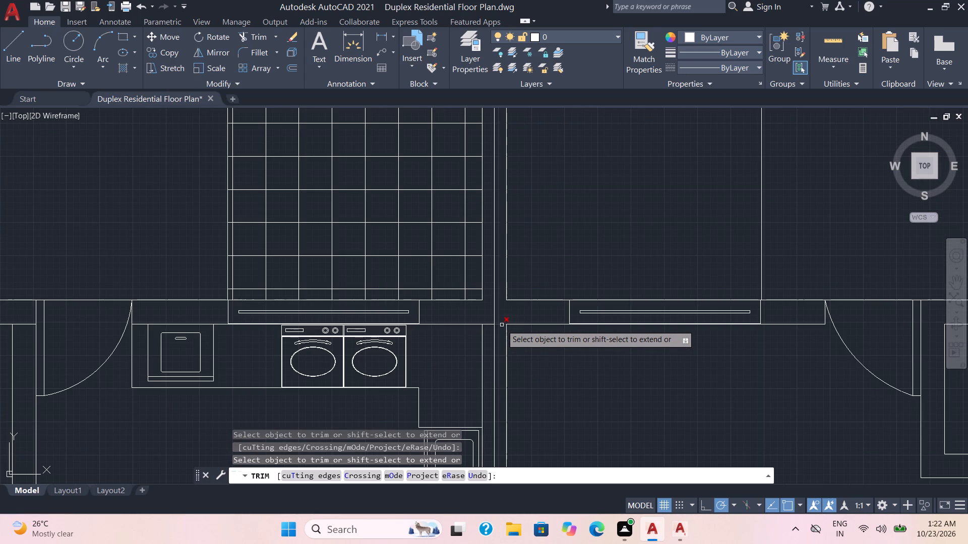
{"action": "left_click", "coordinate": [502, 324]}
{"action": "left_click", "coordinate": [489, 325]}
Extend the centre line between the bedrooms down to the front boundary and up across the kitchen wall junction.
{"action": "scroll", "coordinate": [542, 345], "scroll_direction": "down", "scroll_amount": 1}
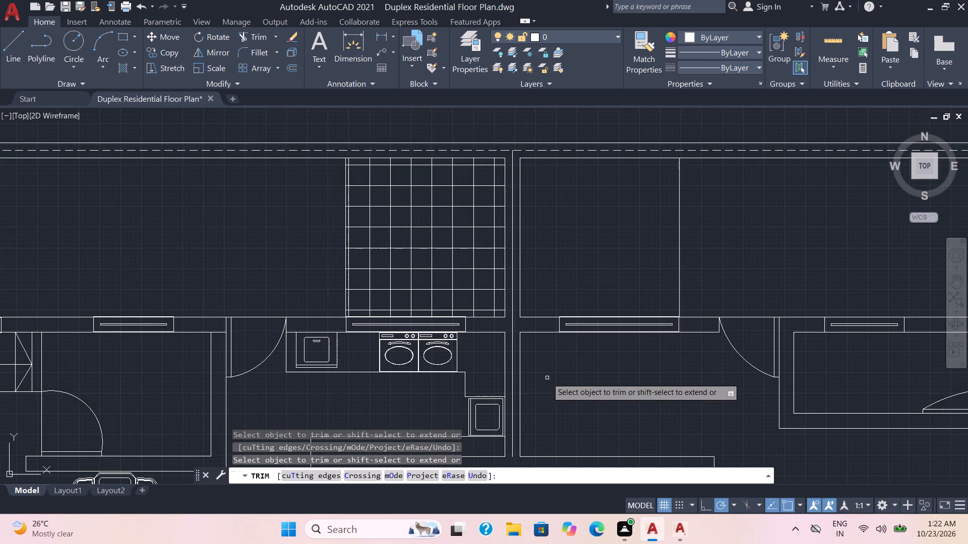
{"action": "middle_click_drag", "start_coordinate": [547, 378], "coordinate": [555, 249]}
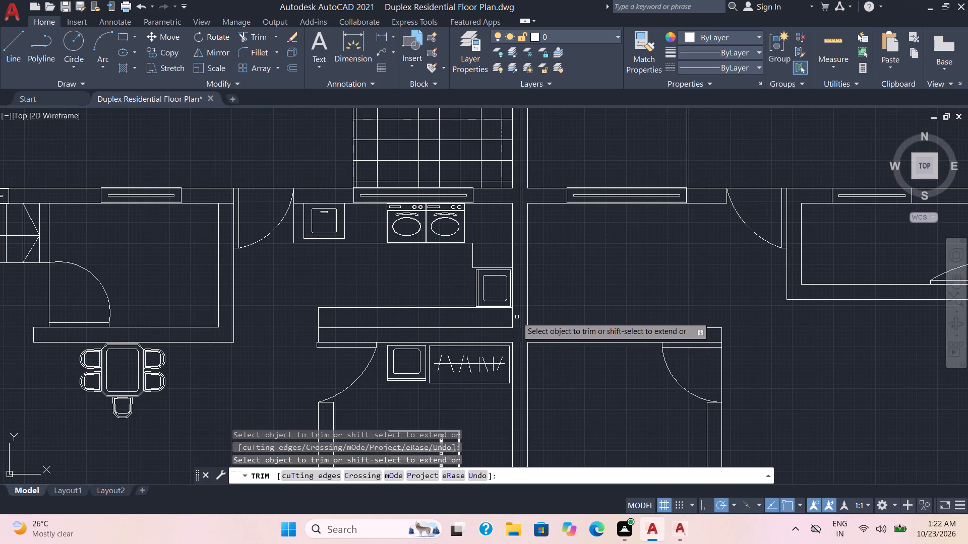
{"action": "scroll", "coordinate": [572, 378], "scroll_direction": "down", "scroll_amount": 1}
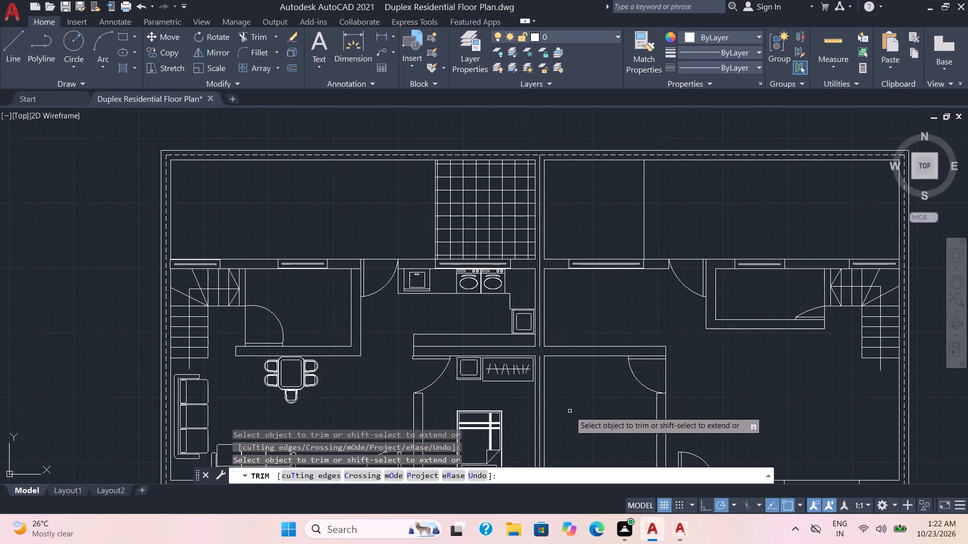
{"action": "middle_click_drag", "start_coordinate": [569, 414], "coordinate": [572, 255]}
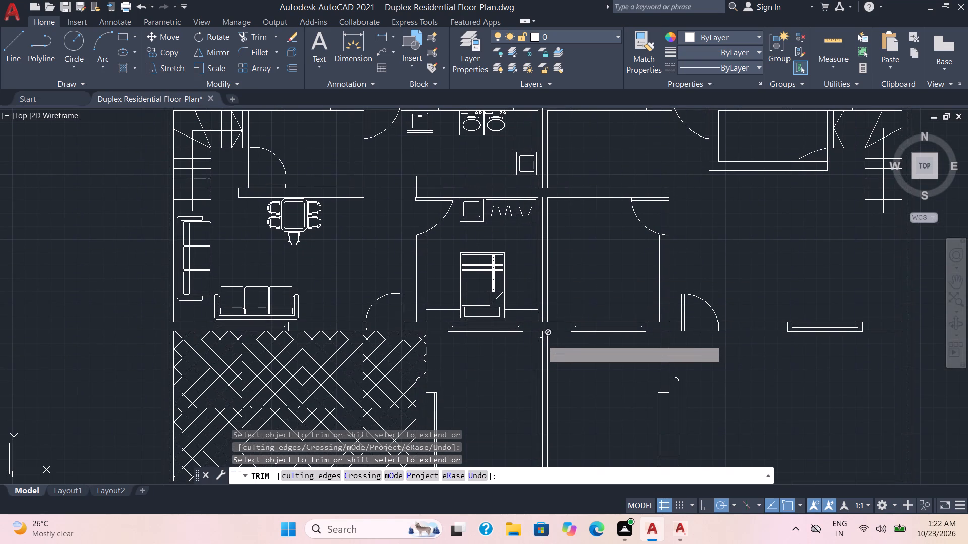
{"action": "scroll", "coordinate": [541, 339], "scroll_direction": "up", "scroll_amount": 3, "text": "shift"}
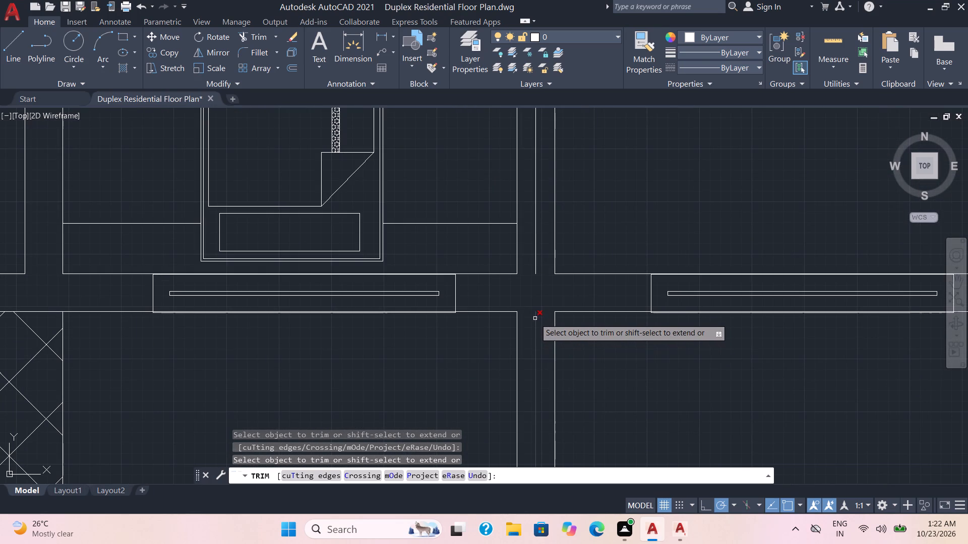
{"action": "scroll", "coordinate": [536, 249], "scroll_direction": "down", "scroll_amount": 3, "text": "shift"}
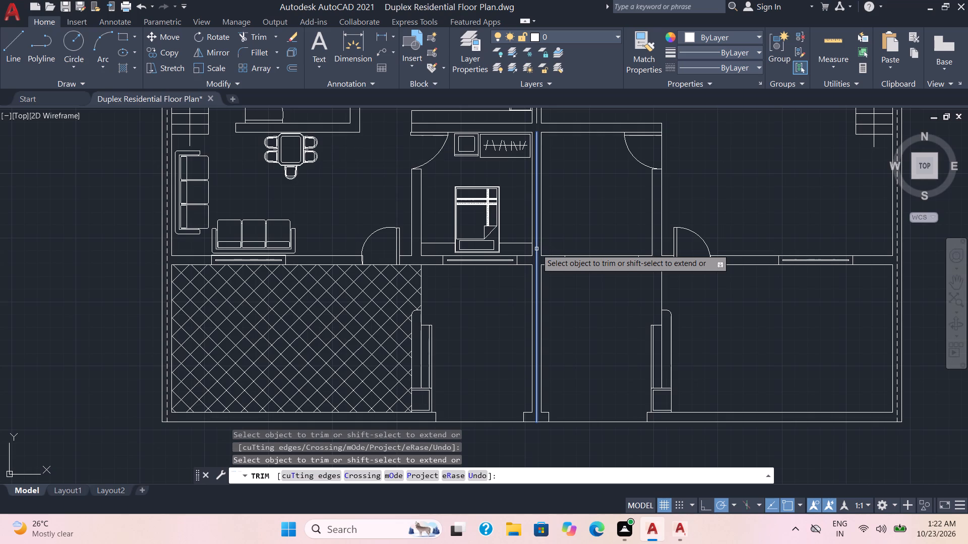
{"action": "left_click", "coordinate": [536, 249], "text": "shift"}
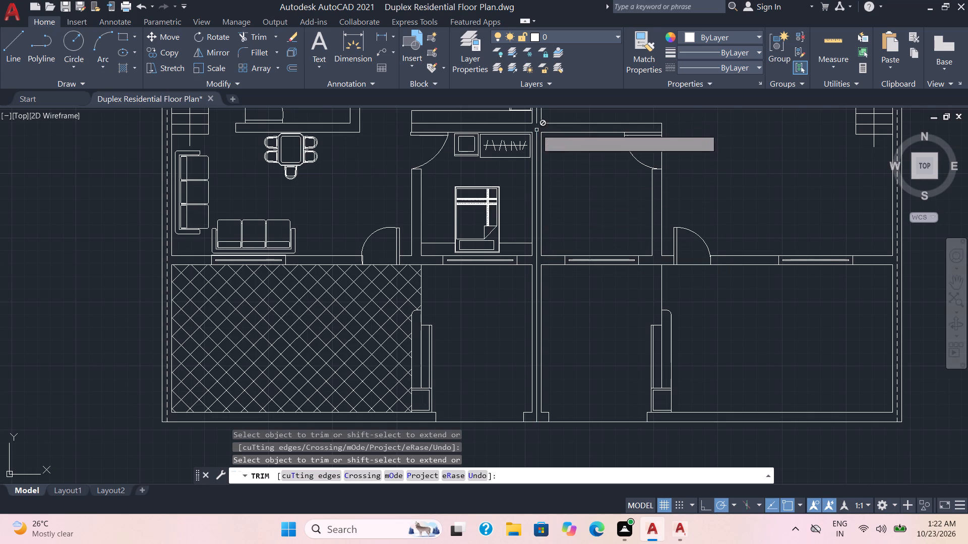
{"action": "left_click", "coordinate": [537, 117], "text": "shift"}
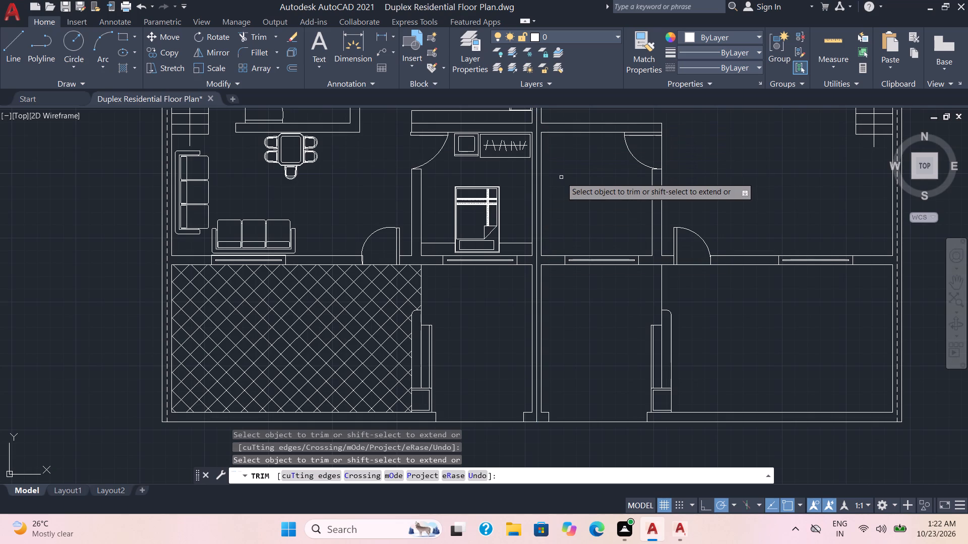
{"action": "key", "text": "Escape"}
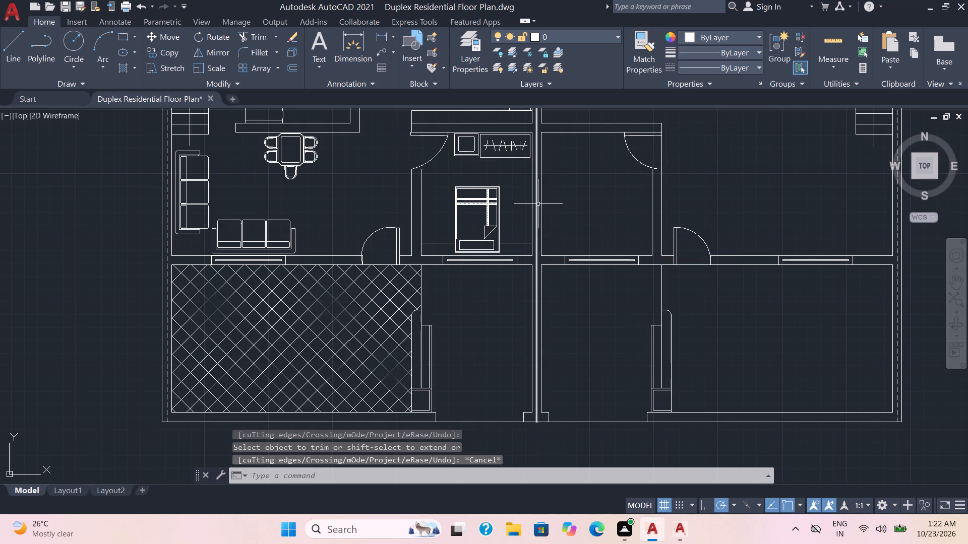
Change the linetype of the long party-wall centre line between the bedrooms to HIDDEN.
{"action": "left_click", "coordinate": [537, 206]}
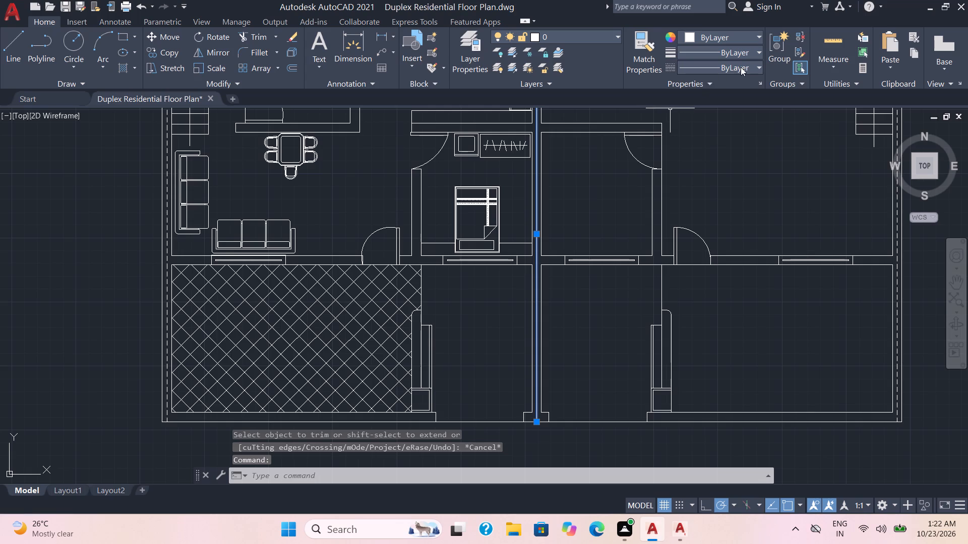
{"action": "left_click", "coordinate": [741, 67]}
{"action": "scroll", "coordinate": [736, 155], "scroll_direction": "down", "scroll_amount": 6}
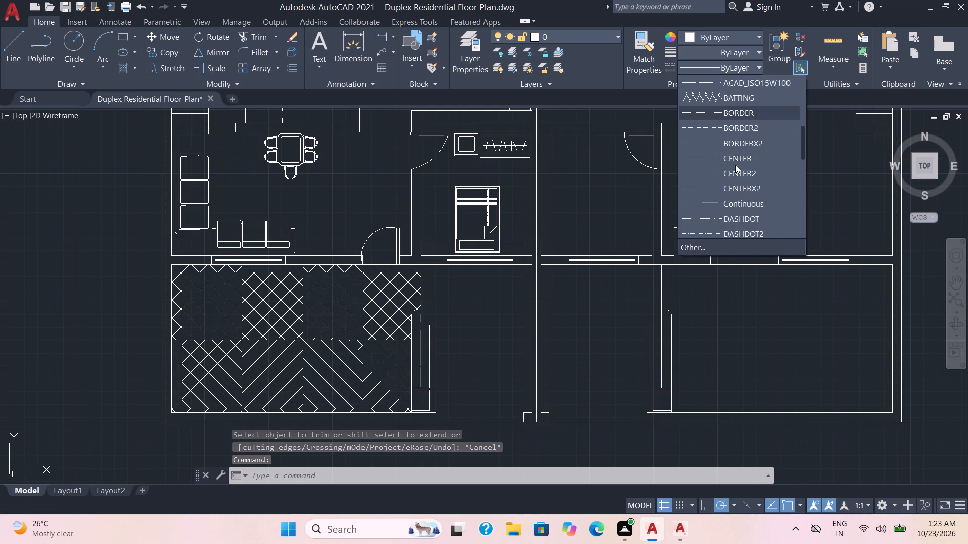
{"action": "scroll", "coordinate": [735, 165], "scroll_direction": "down", "scroll_amount": 8}
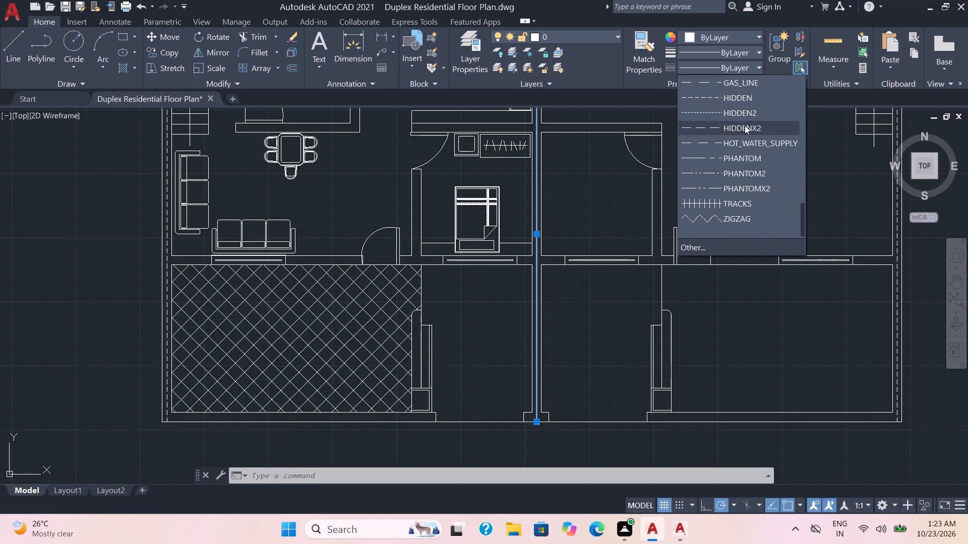
{"action": "left_click", "coordinate": [738, 95]}
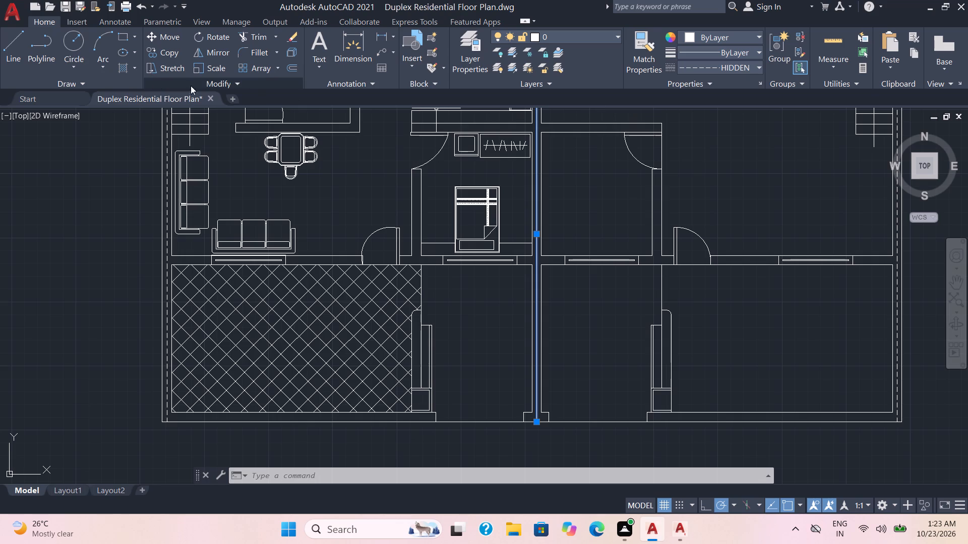
Adjust the selected party-wall centre line's linetype scale, trying 5 and settling on 20.
{"action": "key", "text": "ctrl+1"}
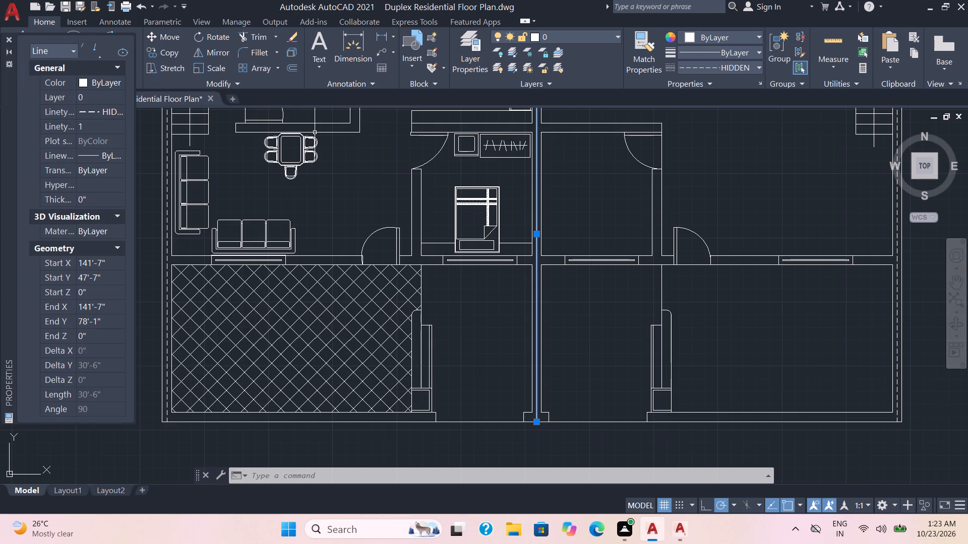
{"action": "left_click", "coordinate": [91, 126]}
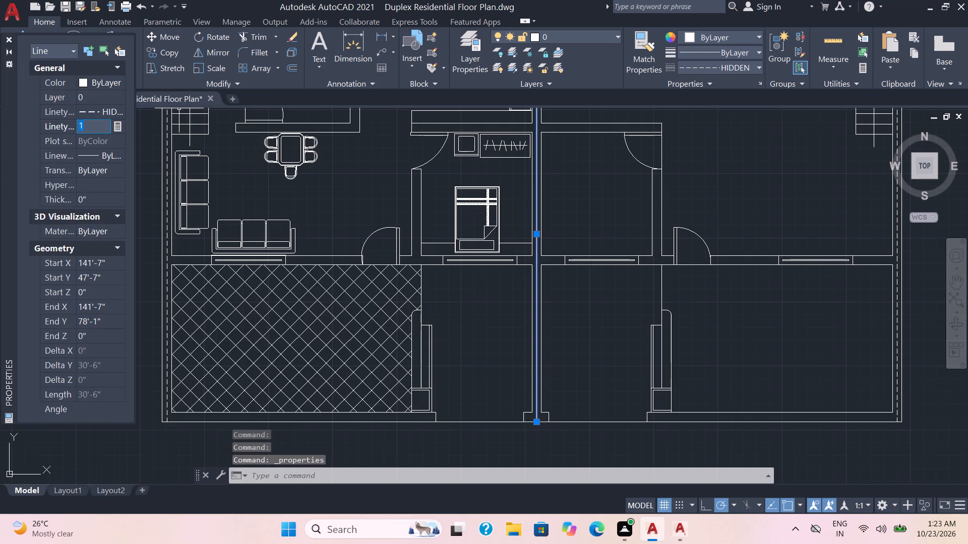
{"action": "key", "text": "5"}
{"action": "key", "text": "Return"}
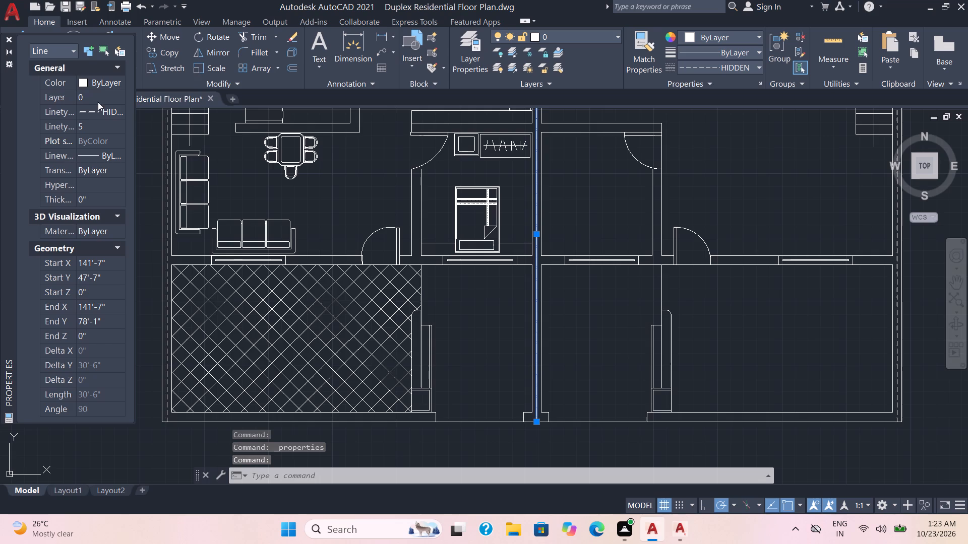
{"action": "left_click", "coordinate": [96, 124]}
{"action": "key", "text": "2"}
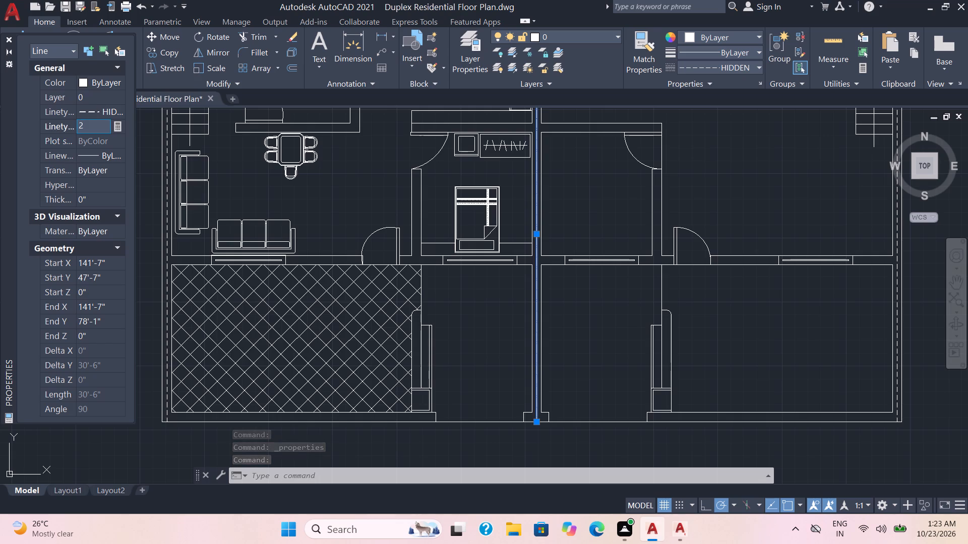
{"action": "key", "text": "0"}
{"action": "key", "text": "Return"}
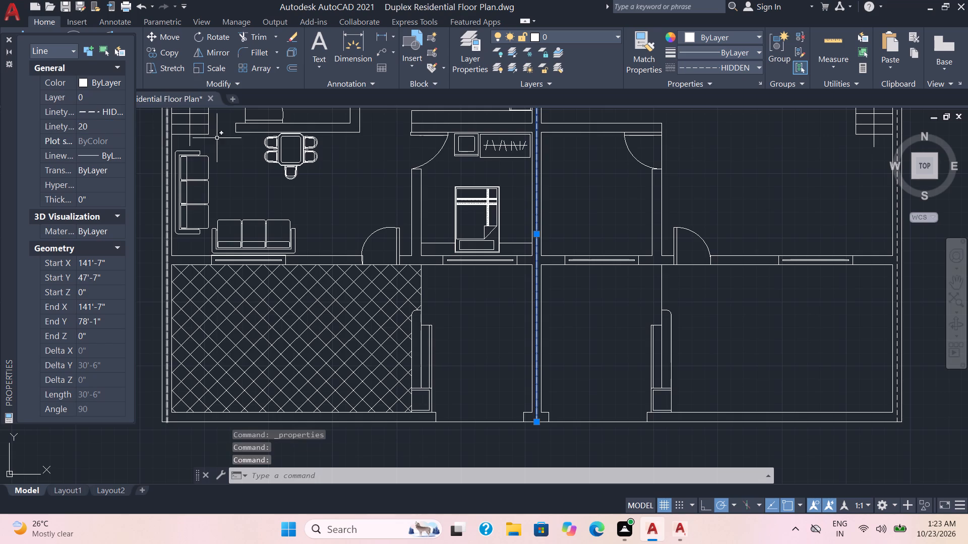
Save the floor plan drawing with the restyled party-wall centre line.
{"action": "left_click", "coordinate": [9, 38]}
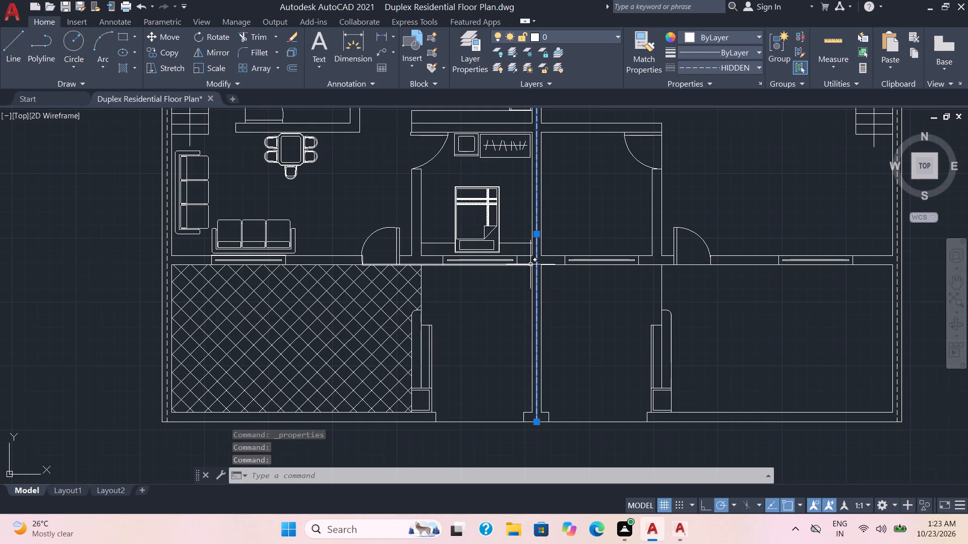
{"action": "key", "text": "ctrl+s"}
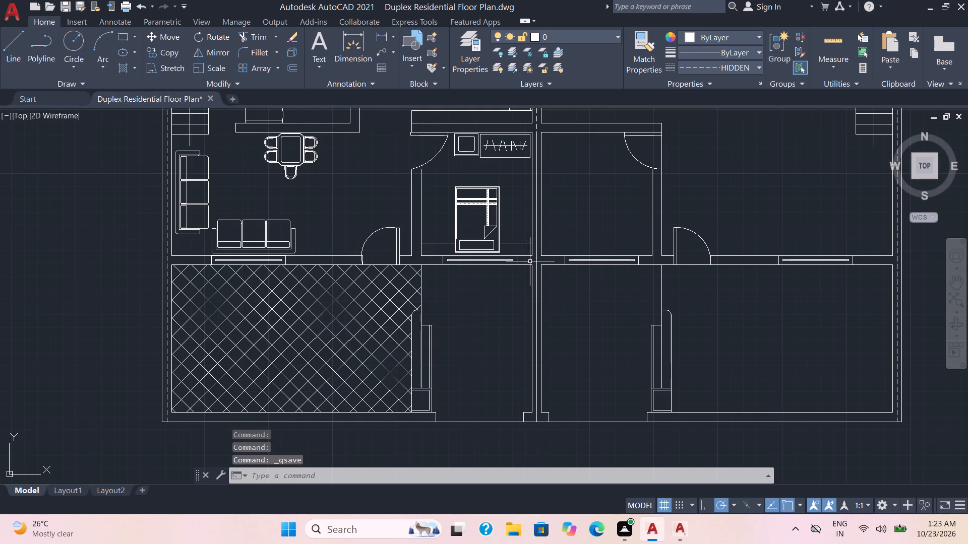
{"action": "scroll", "coordinate": [592, 280], "scroll_direction": "down", "scroll_amount": 2}
{"action": "scroll", "coordinate": [592, 280], "scroll_direction": "up", "scroll_amount": 4}
{"action": "scroll", "coordinate": [500, 279], "scroll_direction": "down", "scroll_amount": 2}
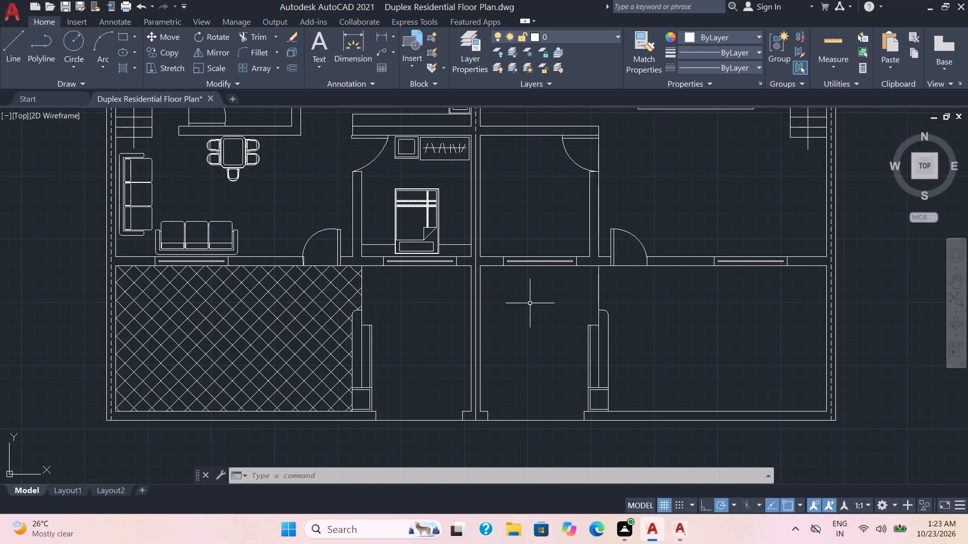
{"action": "left_click", "coordinate": [474, 300]}
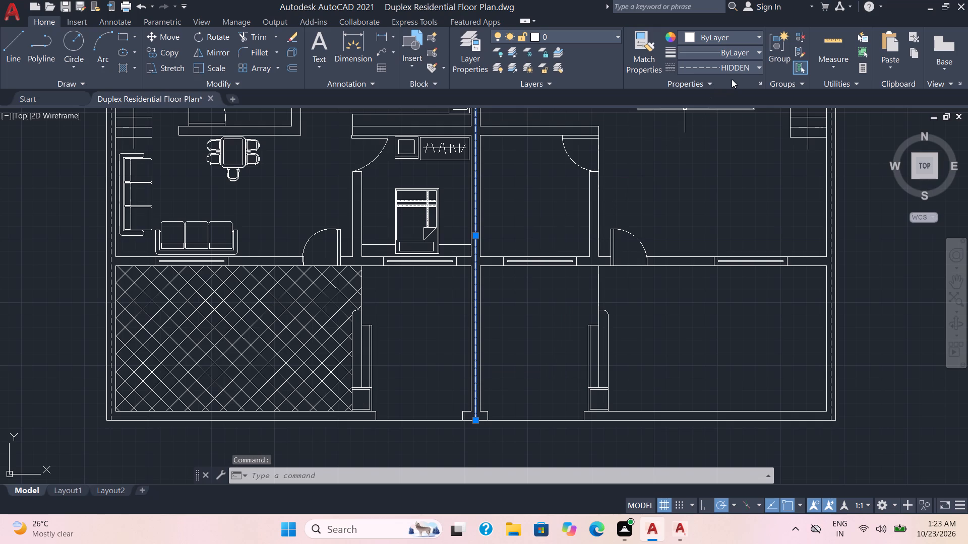
{"action": "key", "text": "ctrl+s"}
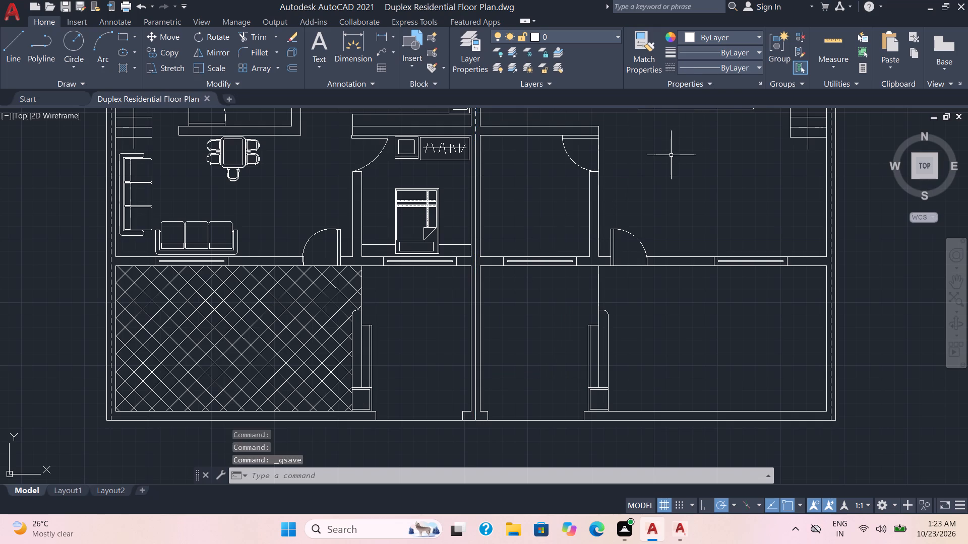
Check the linetype properties of the party-wall centre line between the bedrooms.
{"action": "left_click", "coordinate": [476, 244]}
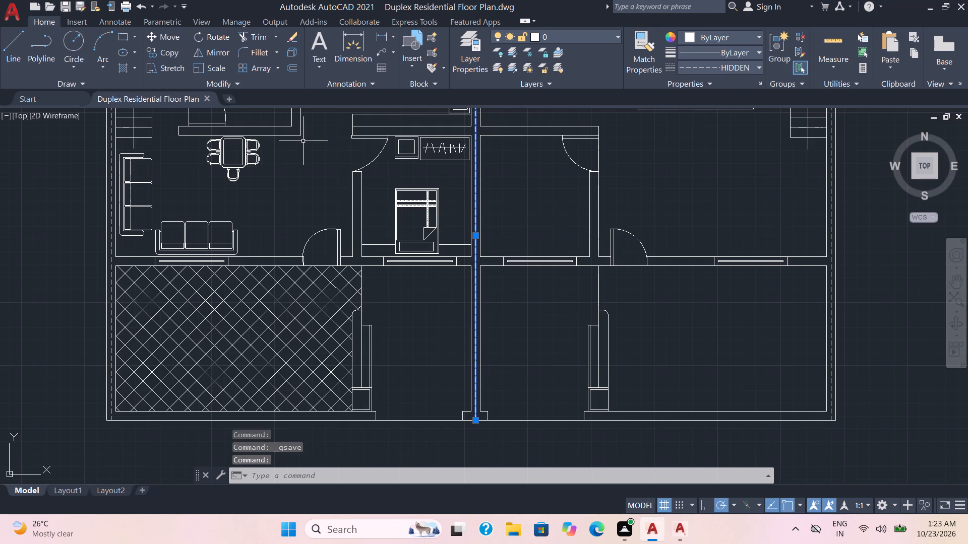
{"action": "key", "text": "ctrl+1"}
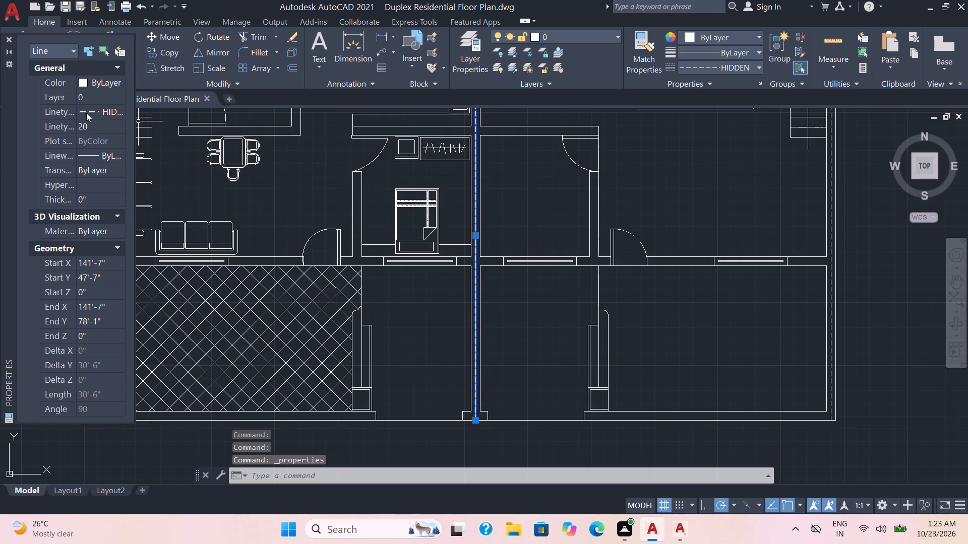
{"action": "left_click", "coordinate": [9, 41]}
{"action": "scroll", "coordinate": [801, 455], "scroll_direction": "up", "scroll_amount": 3}
{"action": "scroll", "coordinate": [400, 246], "scroll_direction": "down", "scroll_amount": 2}
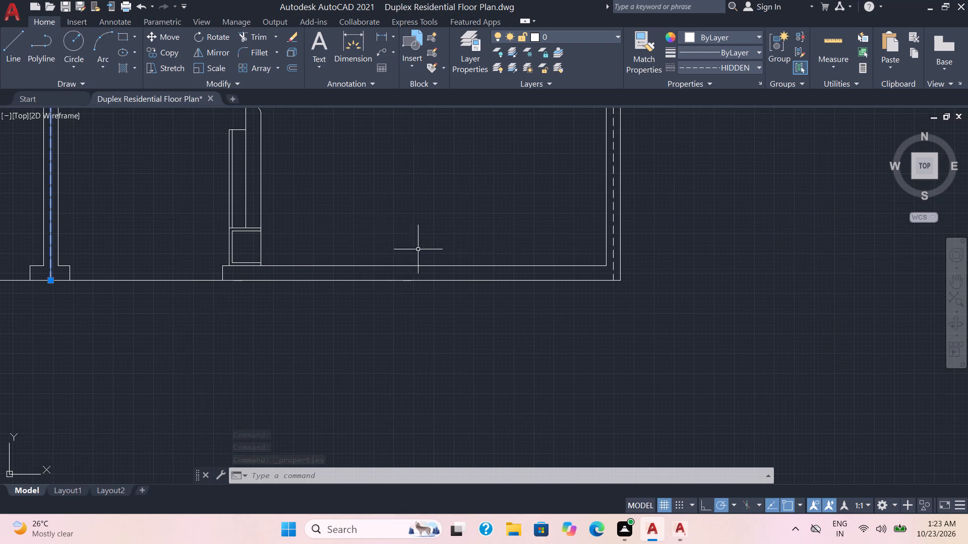
{"action": "middle_click", "coordinate": [421, 225]}
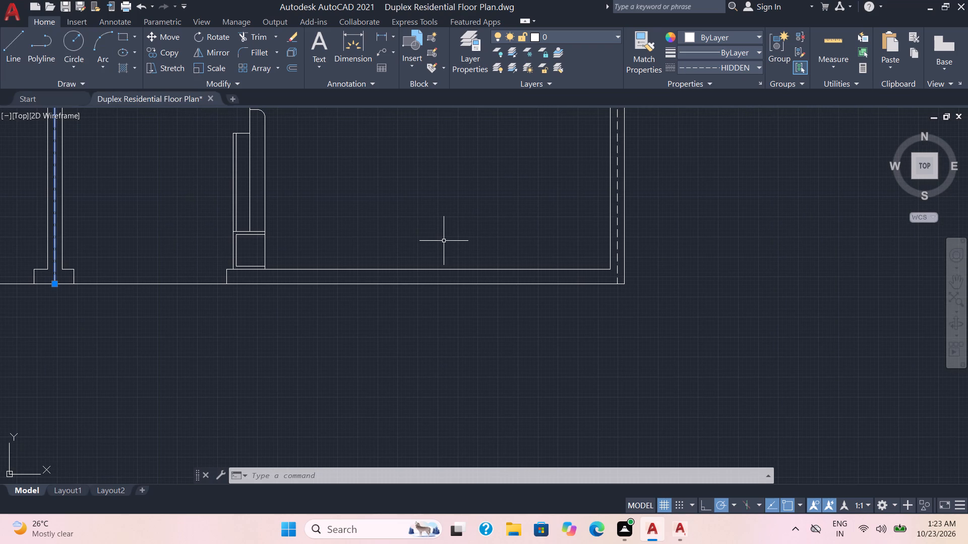
{"action": "key", "text": "Escape"}
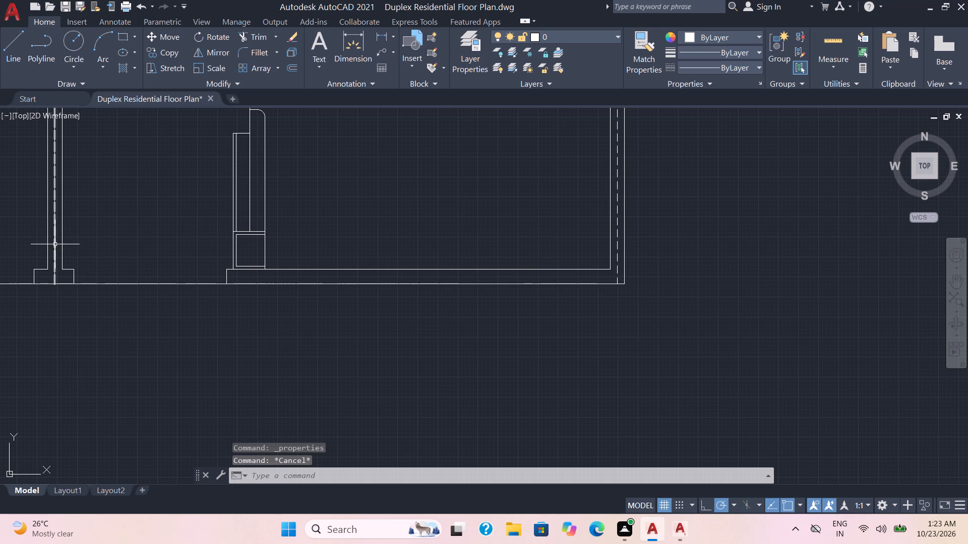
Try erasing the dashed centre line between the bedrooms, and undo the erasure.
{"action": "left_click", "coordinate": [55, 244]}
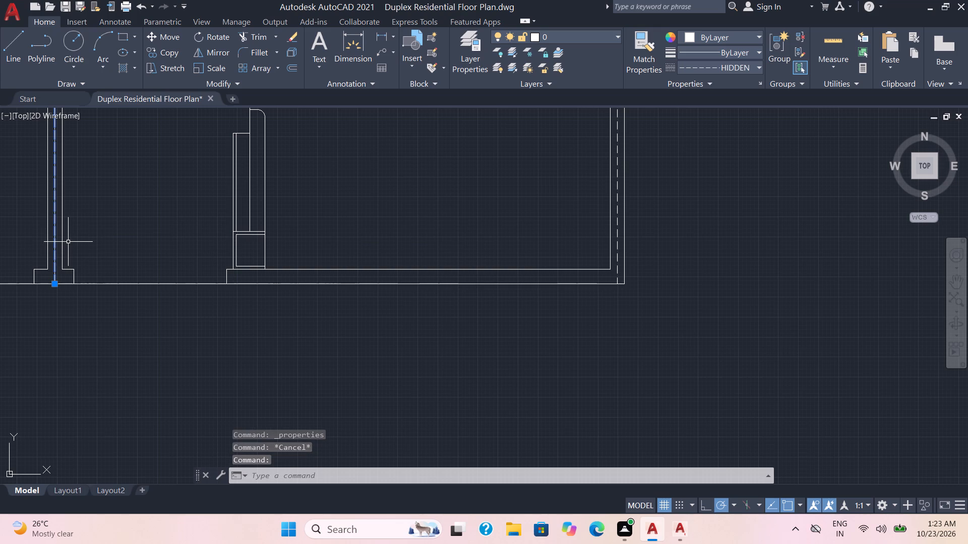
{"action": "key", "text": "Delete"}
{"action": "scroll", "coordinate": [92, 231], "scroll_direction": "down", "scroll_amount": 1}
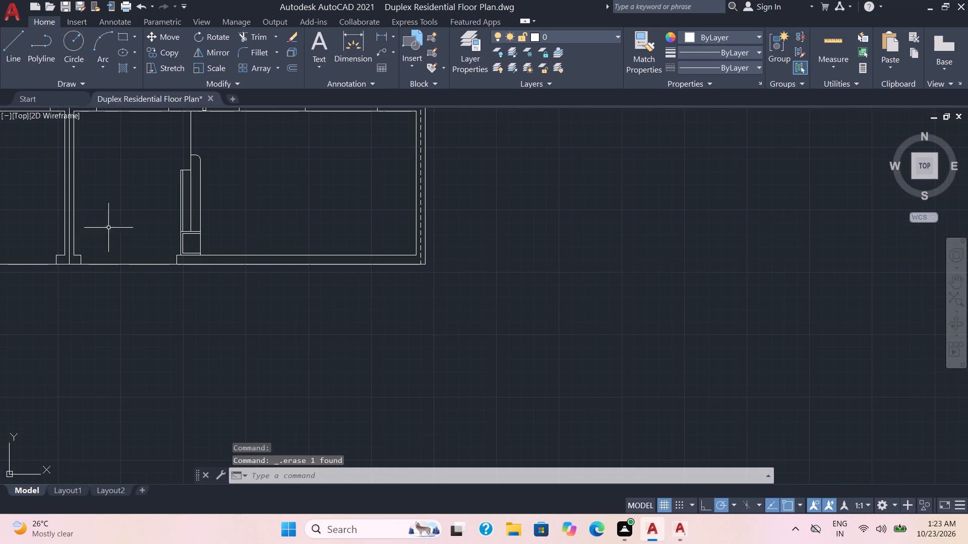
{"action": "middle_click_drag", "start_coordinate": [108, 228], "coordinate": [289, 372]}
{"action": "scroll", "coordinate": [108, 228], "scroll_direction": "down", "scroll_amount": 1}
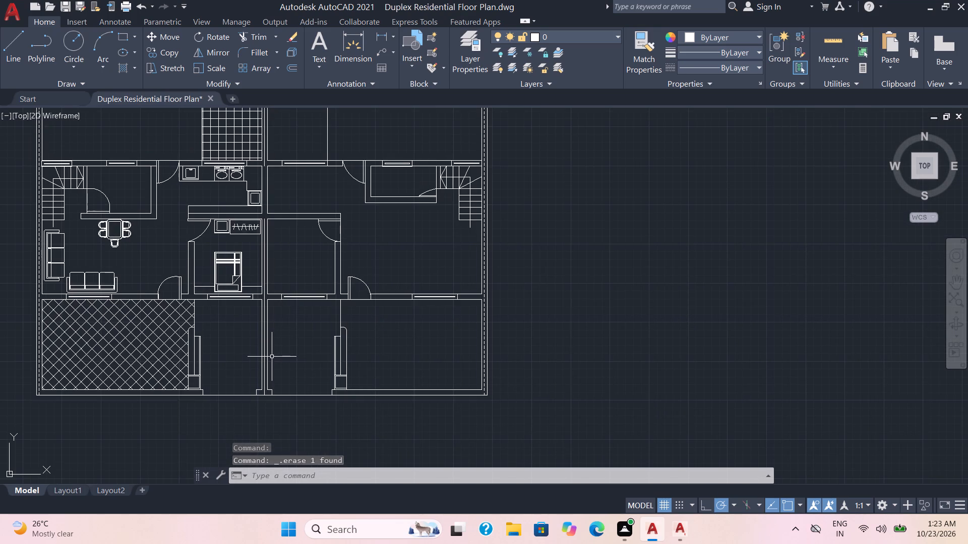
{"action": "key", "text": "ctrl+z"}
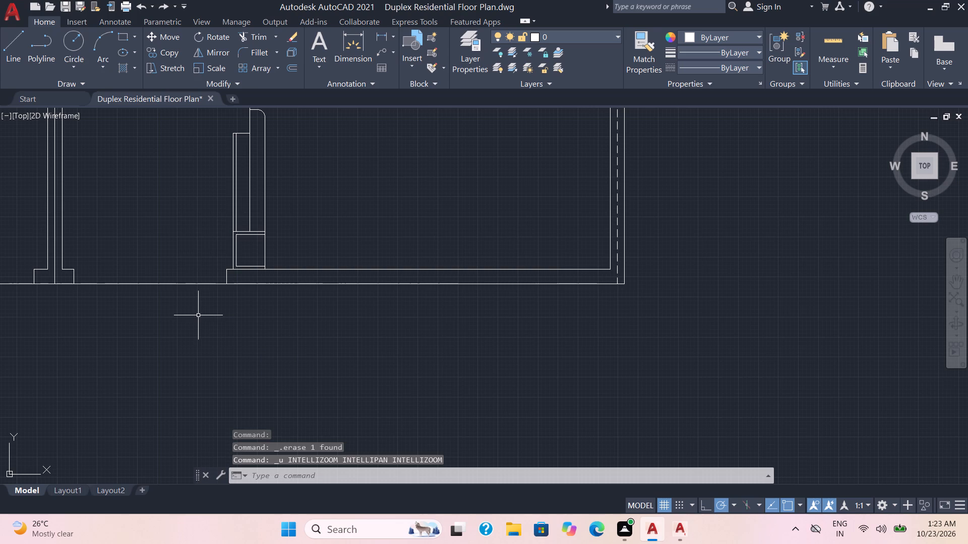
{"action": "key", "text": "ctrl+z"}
Erase the dashed party-wall centre line between the bedrooms together with the duplicate lines lying beneath it.
{"action": "scroll", "coordinate": [186, 300], "scroll_direction": "down", "scroll_amount": 2}
{"action": "middle_click_drag", "start_coordinate": [165, 274], "coordinate": [165, 274]}
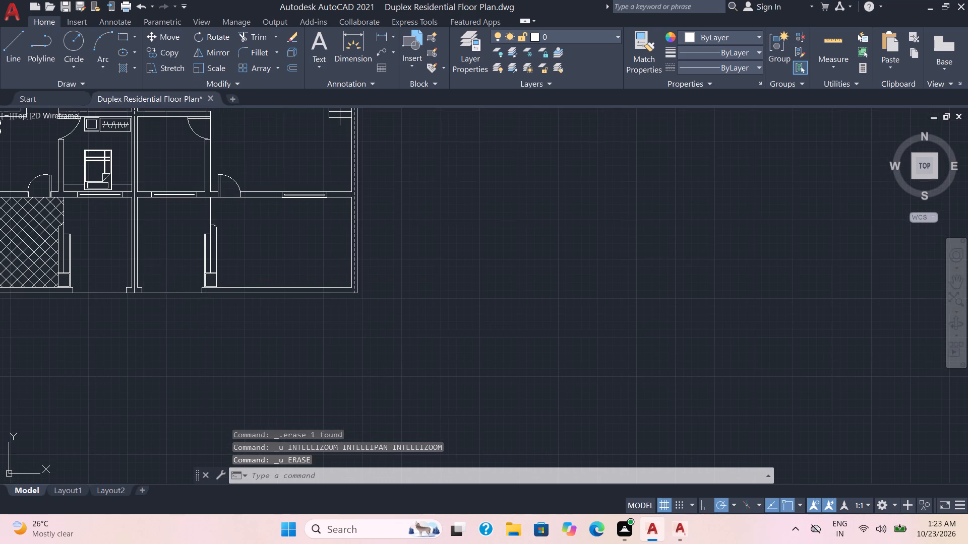
{"action": "middle_click_drag", "start_coordinate": [165, 274], "coordinate": [298, 290]}
{"action": "scroll", "coordinate": [259, 276], "scroll_direction": "up", "scroll_amount": 2}
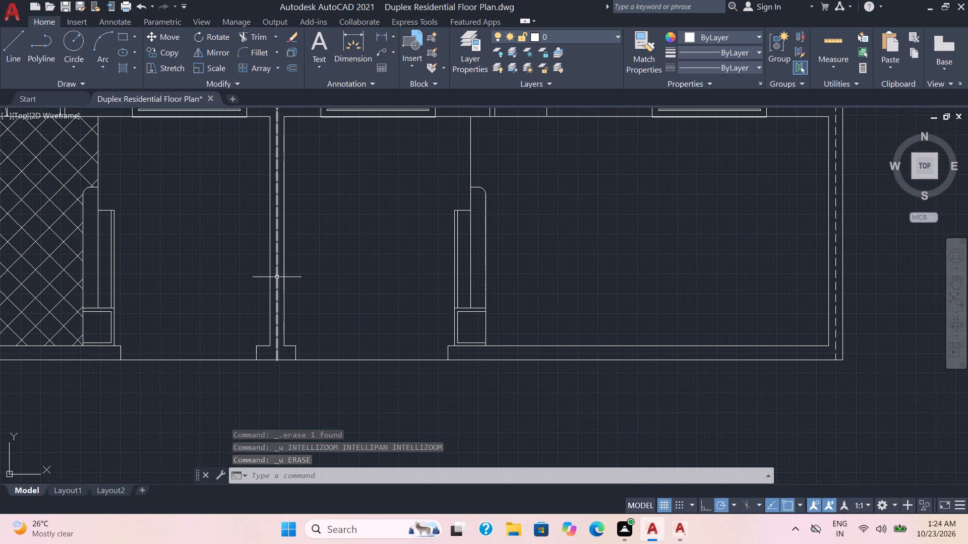
{"action": "scroll", "coordinate": [276, 277], "scroll_direction": "up", "scroll_amount": 4}
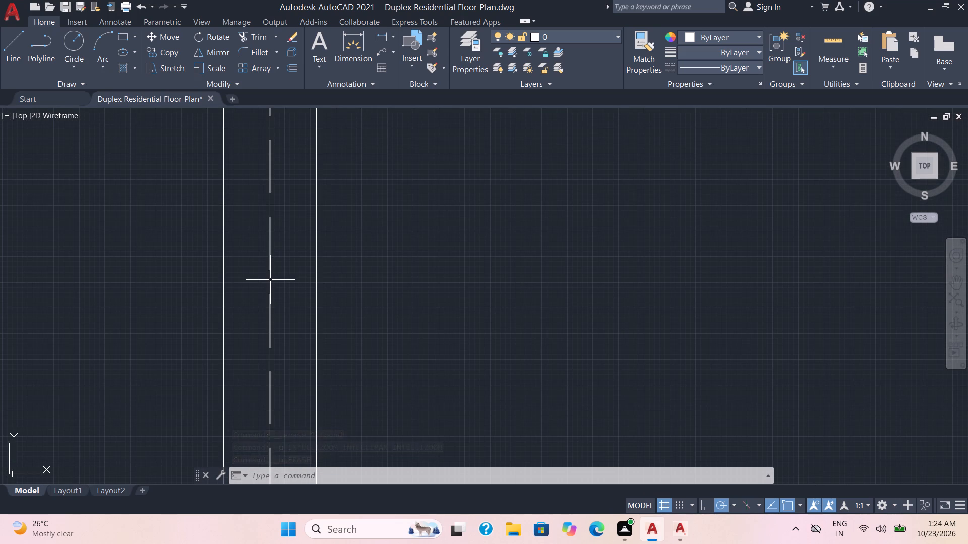
{"action": "left_click", "coordinate": [270, 280]}
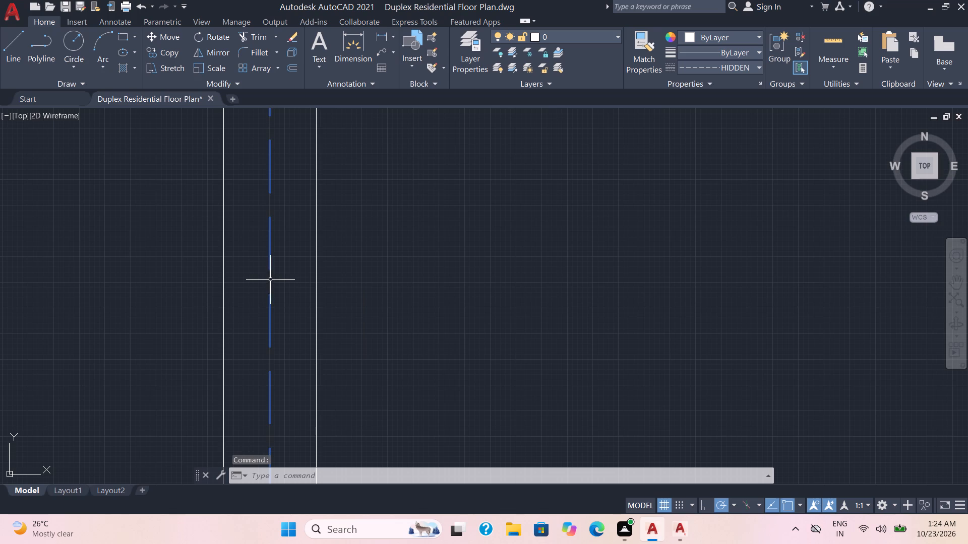
{"action": "key", "text": "Delete"}
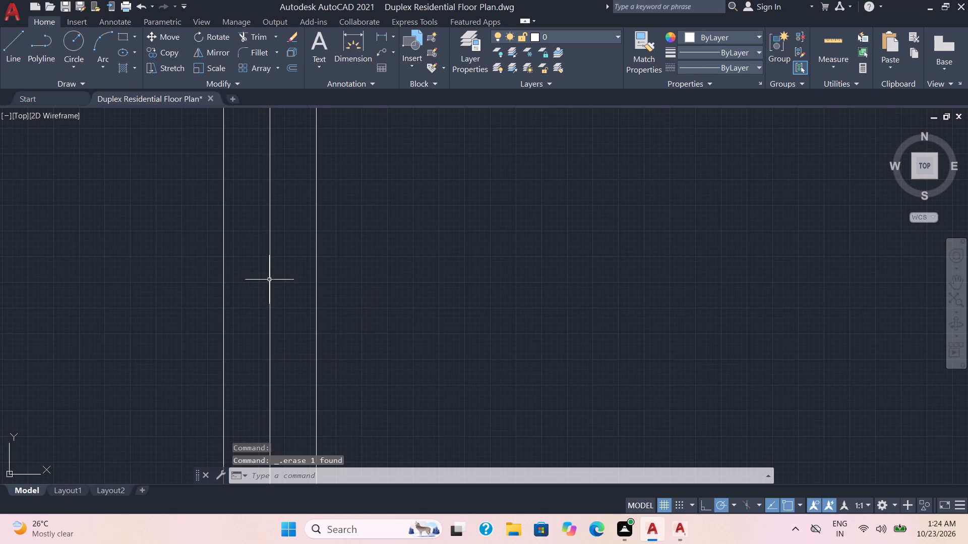
{"action": "left_click", "coordinate": [273, 277]}
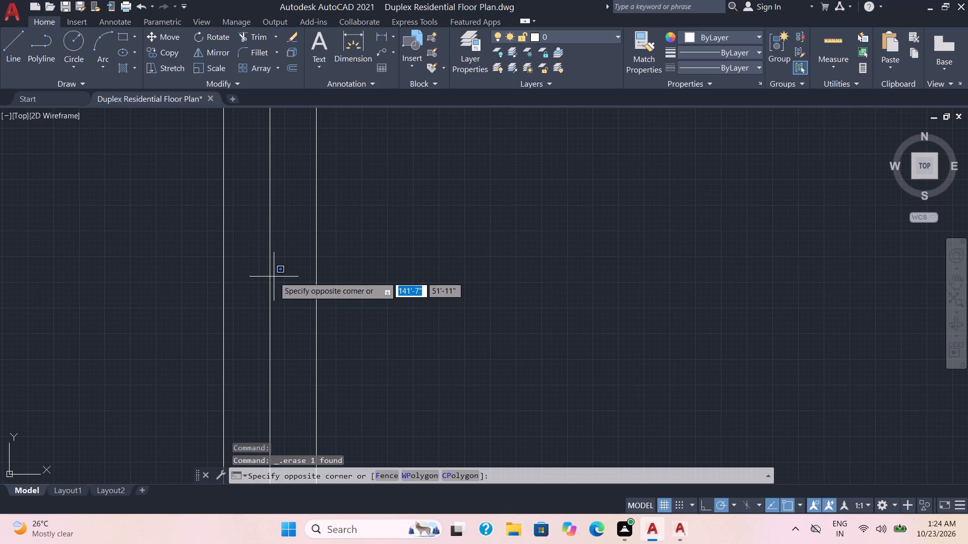
{"action": "left_click", "coordinate": [264, 276]}
{"action": "key", "text": "Delete"}
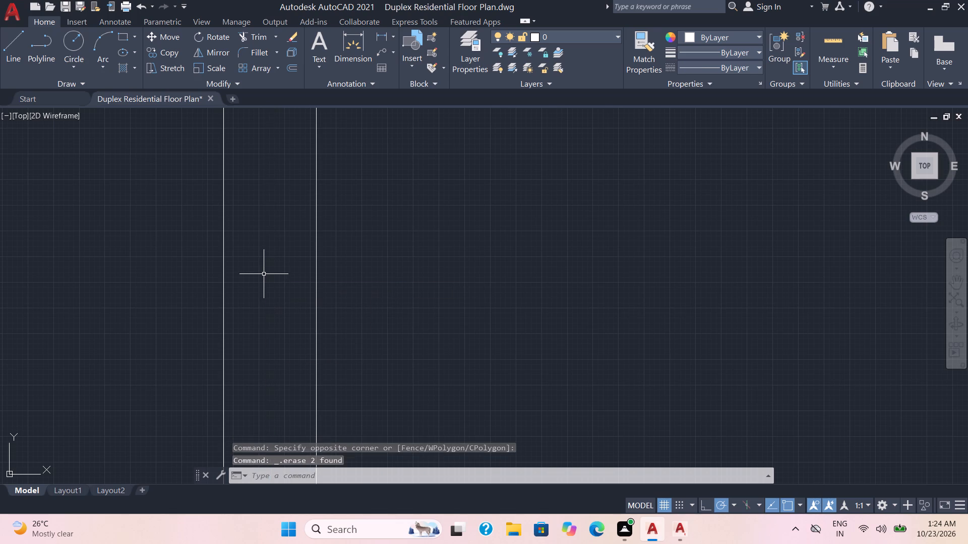
Change the linetype of the remaining rear party-wall centre line, beside the tiled area, to HIDDEN.
{"action": "scroll", "coordinate": [287, 260], "scroll_direction": "down", "scroll_amount": 4}
{"action": "middle_click_drag", "start_coordinate": [349, 244], "coordinate": [492, 485]}
{"action": "scroll", "coordinate": [349, 244], "scroll_direction": "down", "scroll_amount": 1}
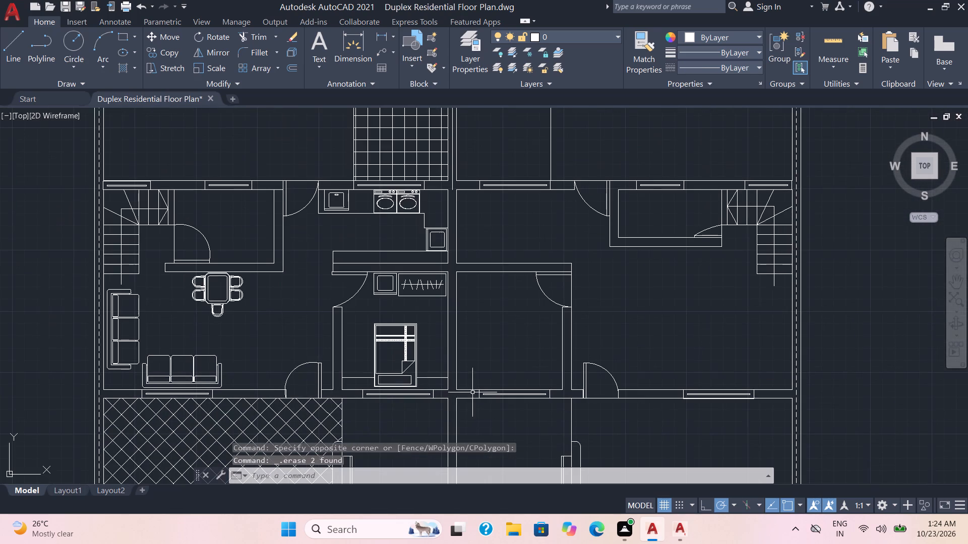
{"action": "middle_click_drag", "start_coordinate": [469, 229], "coordinate": [454, 348]}
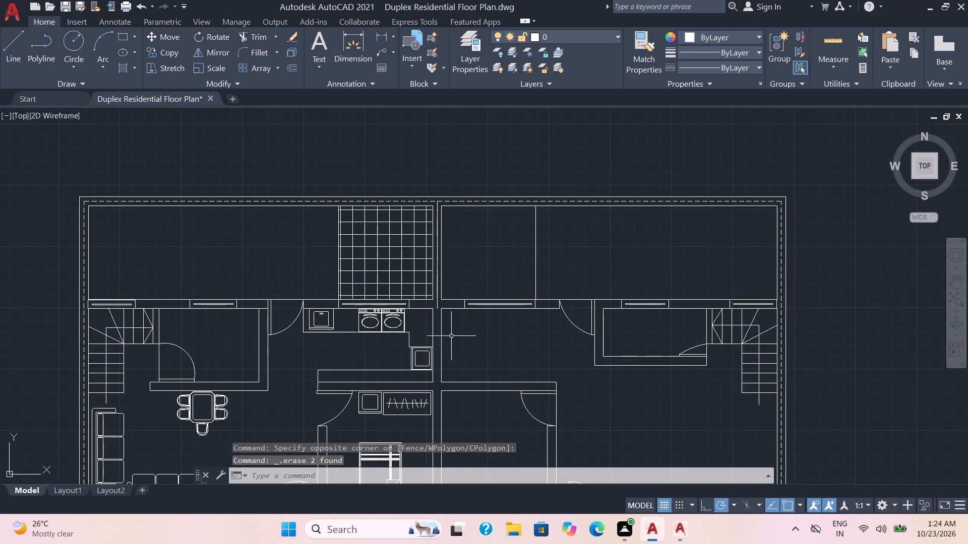
{"action": "scroll", "coordinate": [451, 333], "scroll_direction": "up", "scroll_amount": 2}
{"action": "left_click", "coordinate": [412, 254]}
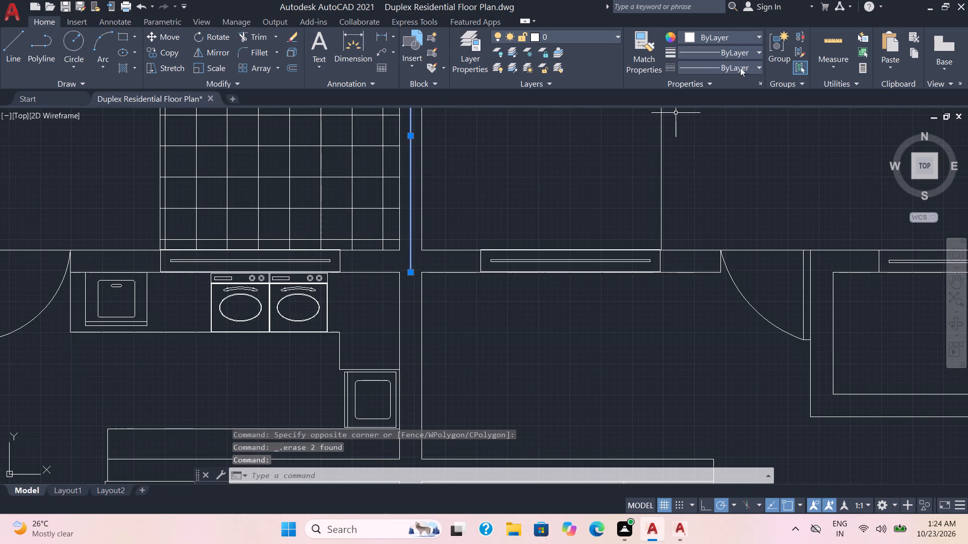
{"action": "left_click", "coordinate": [743, 63]}
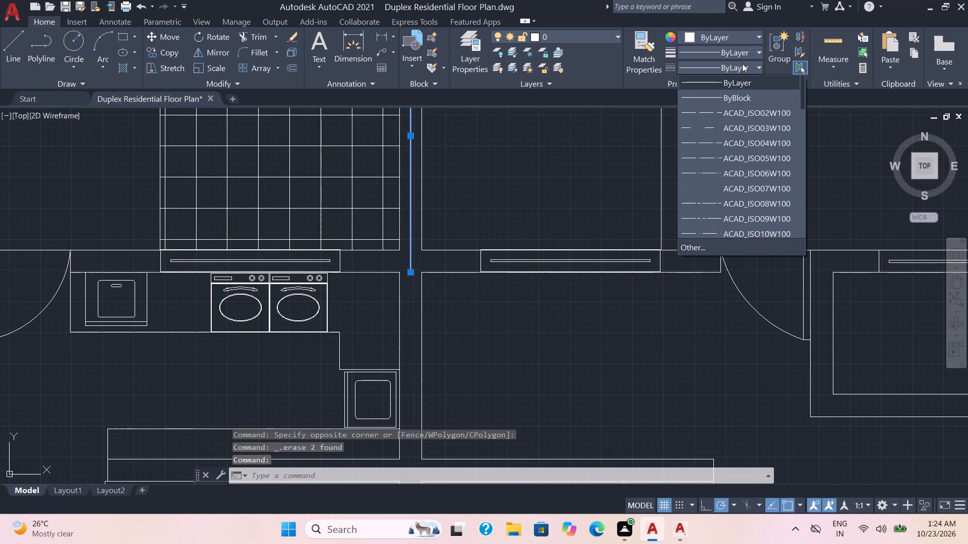
{"action": "scroll", "coordinate": [729, 207], "scroll_direction": "down", "scroll_amount": 11}
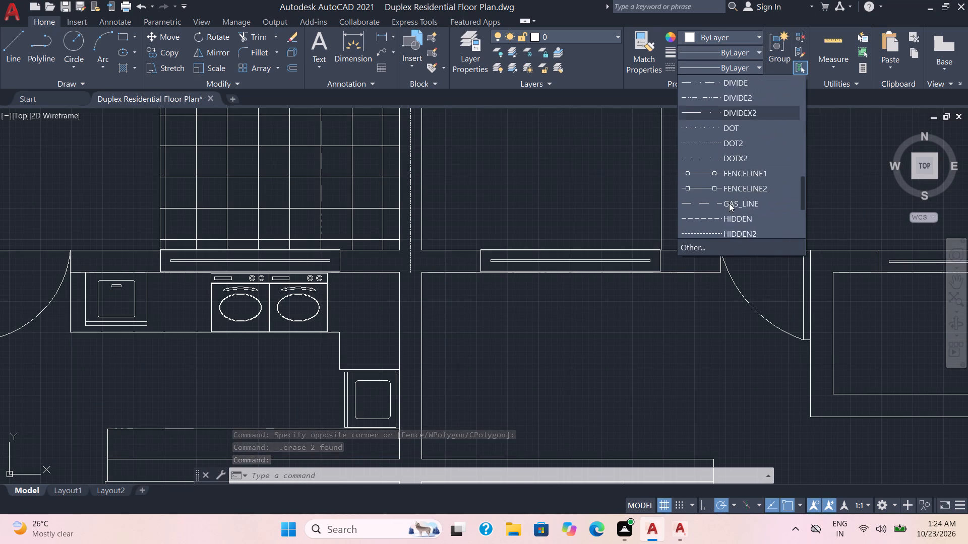
{"action": "scroll", "coordinate": [729, 203], "scroll_direction": "down", "scroll_amount": 2}
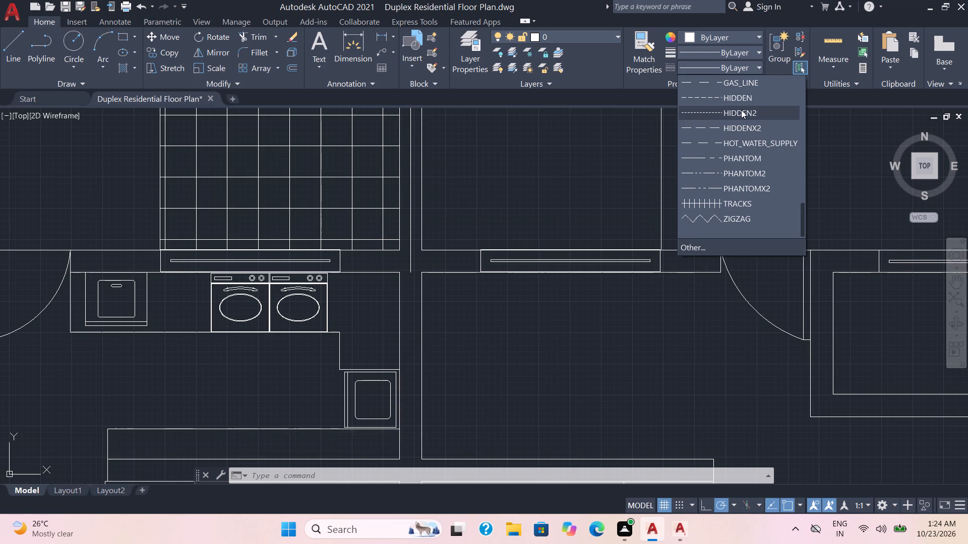
{"action": "left_click", "coordinate": [741, 97]}
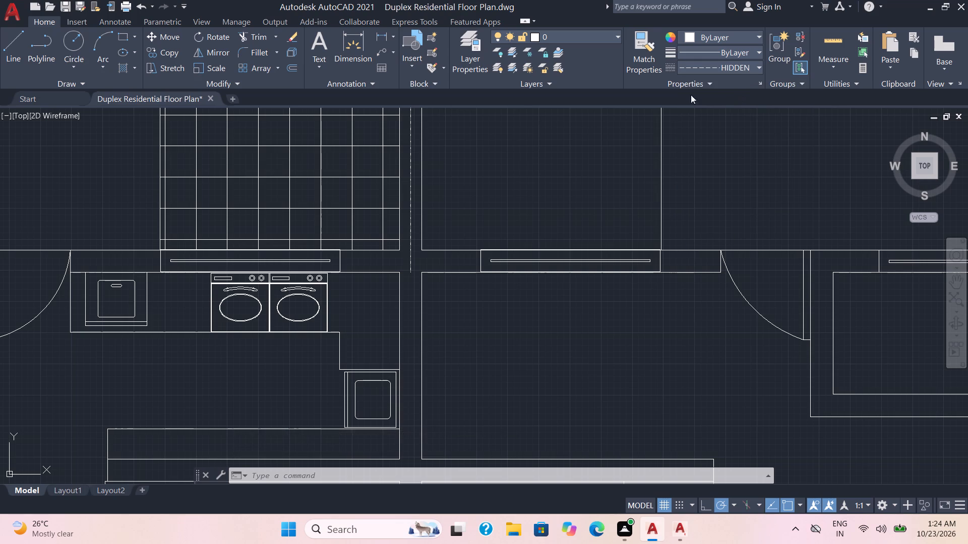
Set the rear party-wall centre line's linetype scale to 20.
{"action": "key", "text": "ctrl+1"}
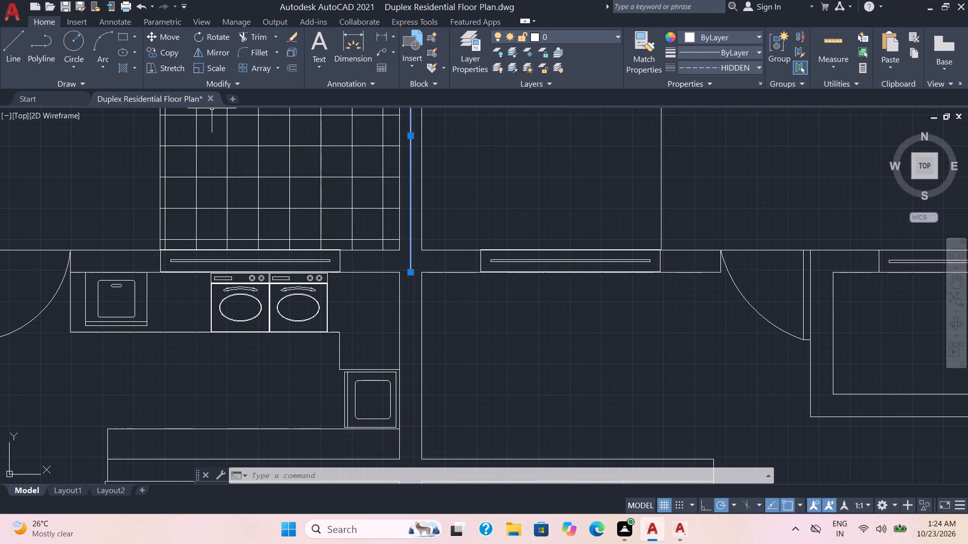
{"action": "key", "text": "ctrl+1"}
{"action": "left_click", "coordinate": [101, 119]}
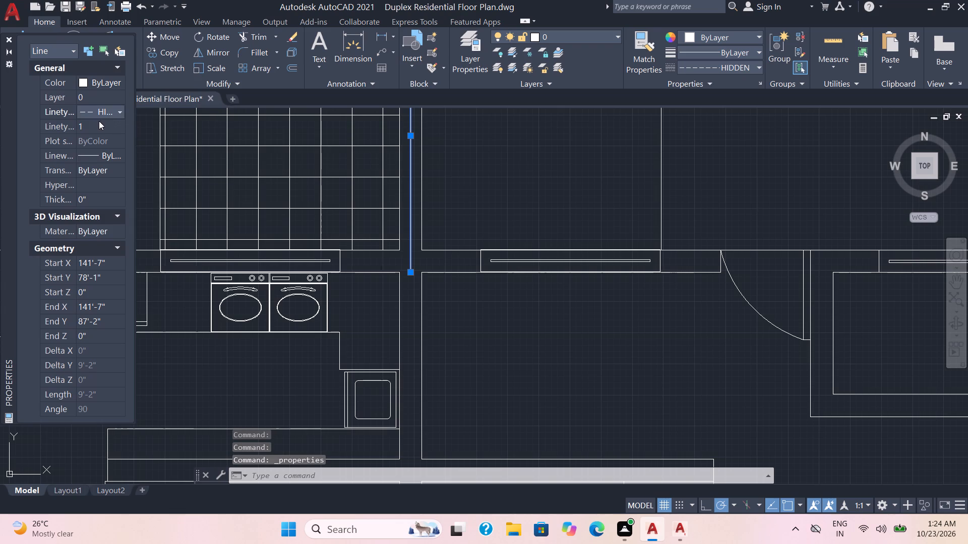
{"action": "left_click", "coordinate": [95, 127]}
{"action": "type", "text": "20"}
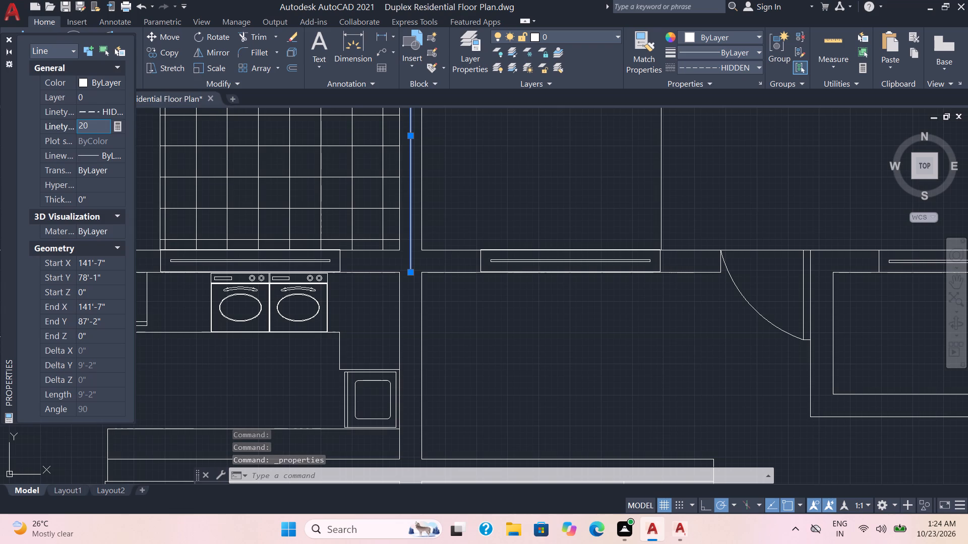
{"action": "key", "text": "Return"}
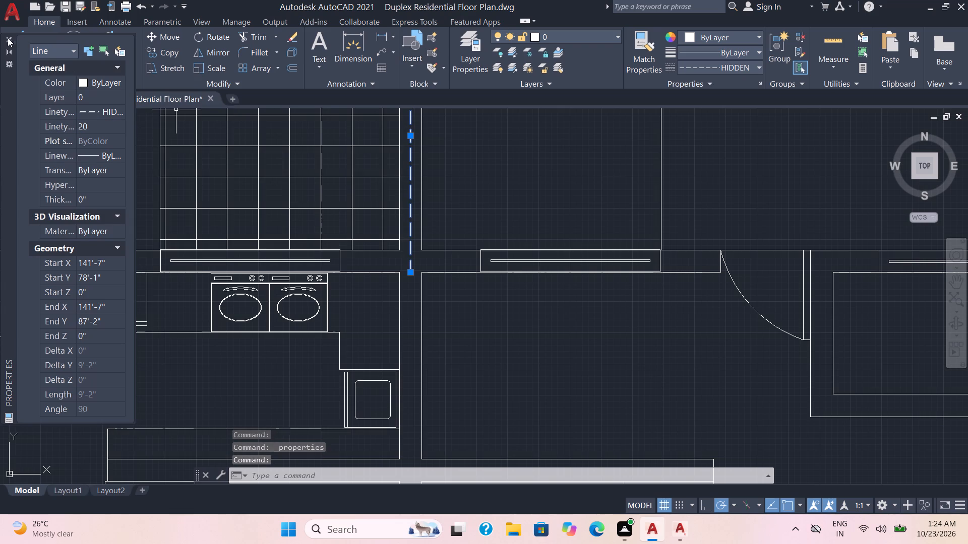
{"action": "left_click", "coordinate": [6, 38]}
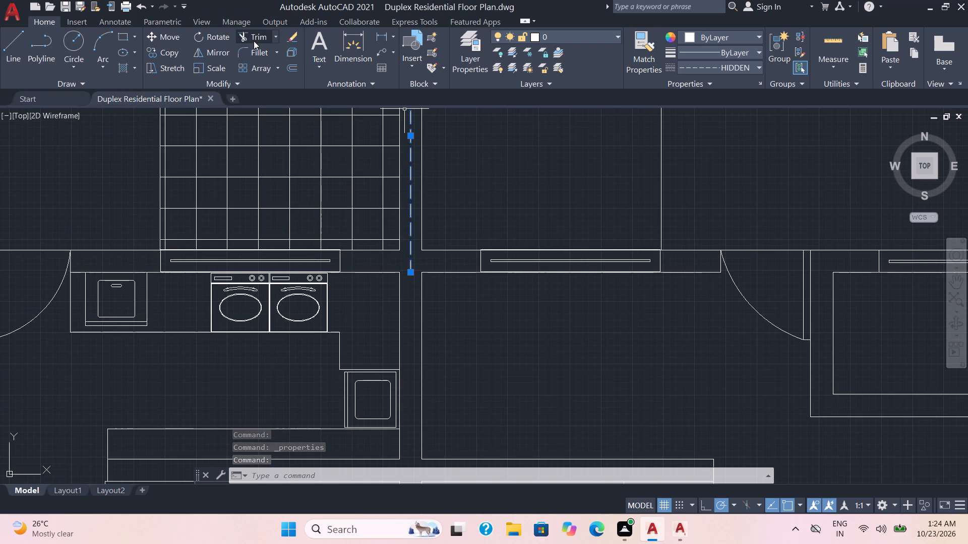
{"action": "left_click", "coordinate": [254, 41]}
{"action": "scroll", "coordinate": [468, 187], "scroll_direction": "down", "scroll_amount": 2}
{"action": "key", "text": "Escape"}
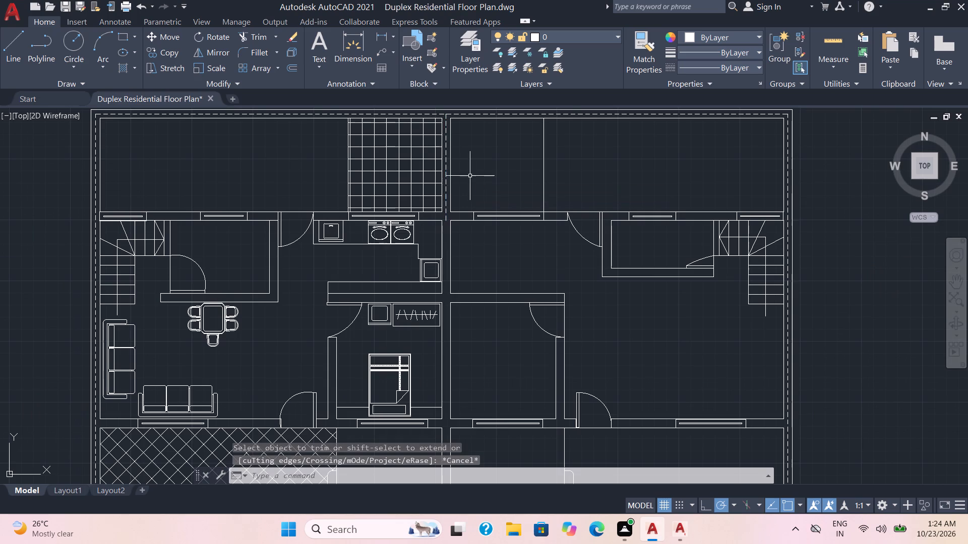
Extend the dashed rear centre line down through the party wall to the front boundary.
{"action": "left_click", "coordinate": [252, 33]}
{"action": "scroll", "coordinate": [456, 165], "scroll_direction": "down", "scroll_amount": 1}
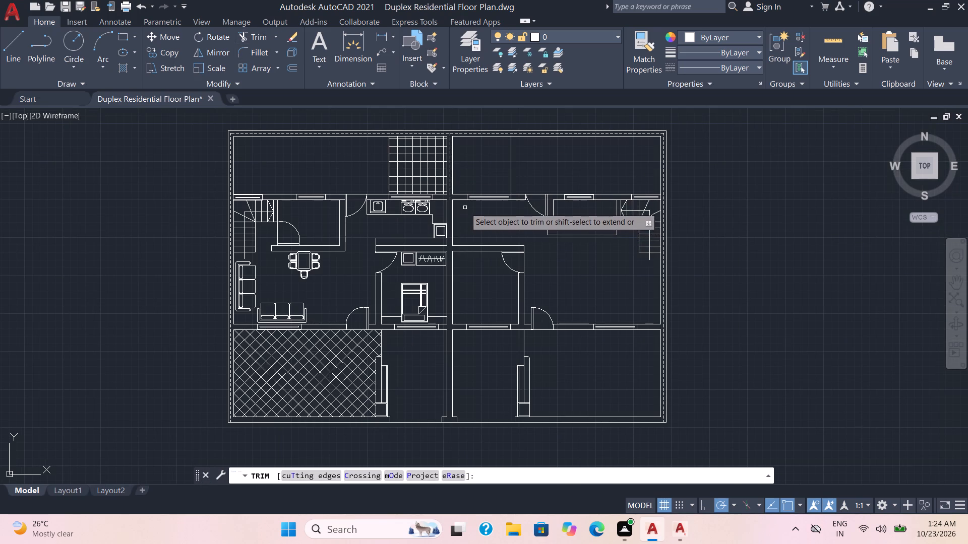
{"action": "left_click", "coordinate": [448, 190], "text": "shift"}
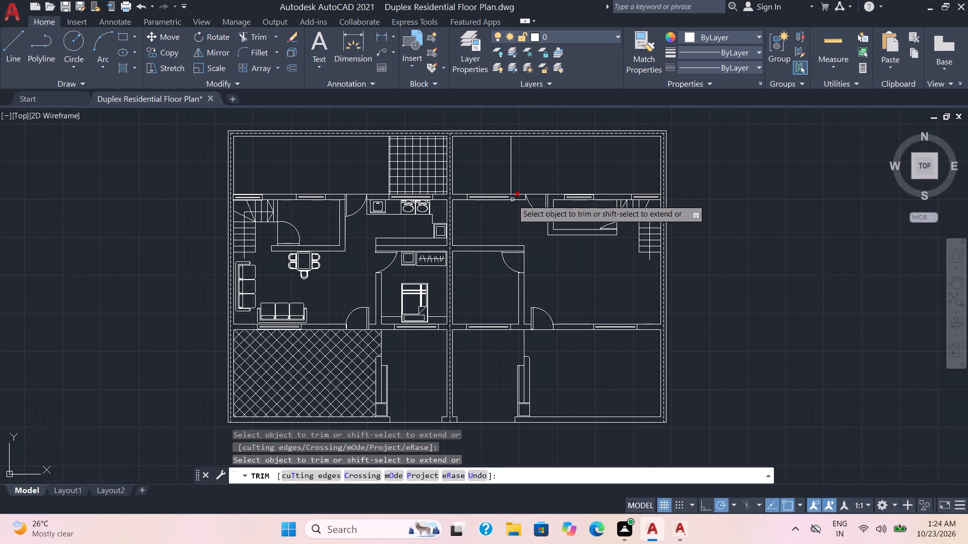
{"action": "key", "text": "Escape"}
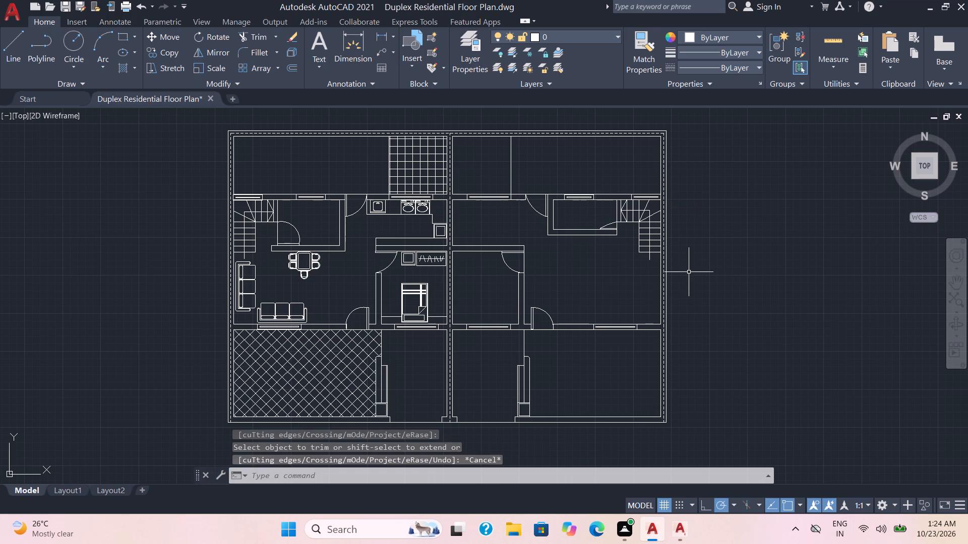
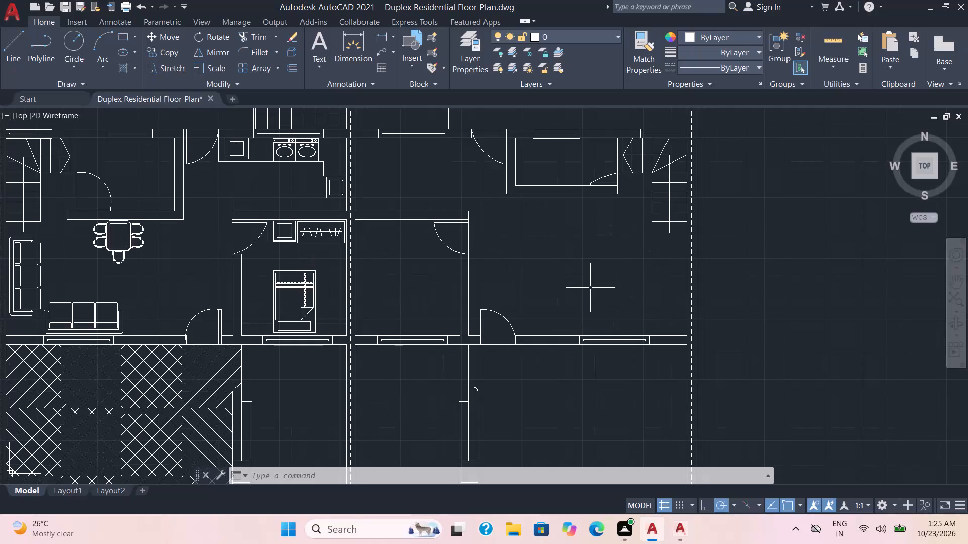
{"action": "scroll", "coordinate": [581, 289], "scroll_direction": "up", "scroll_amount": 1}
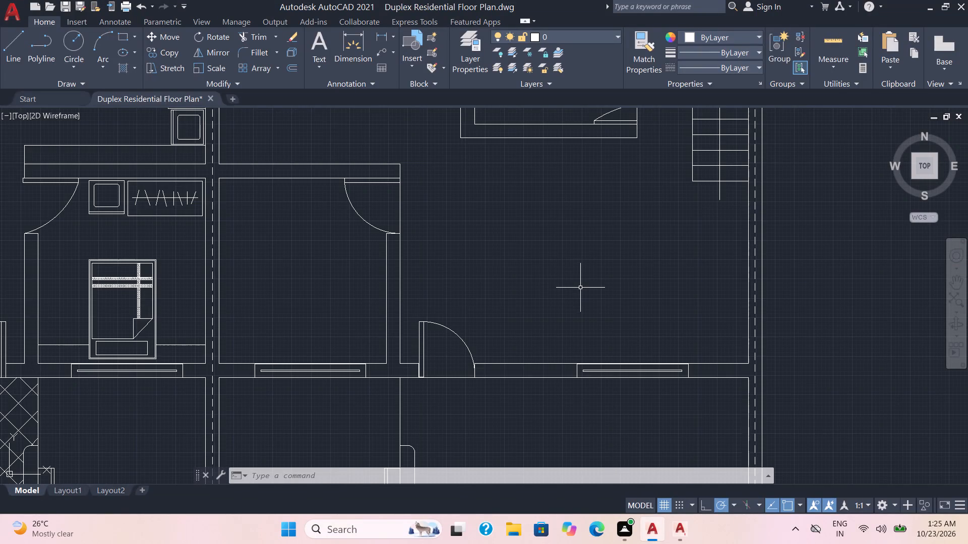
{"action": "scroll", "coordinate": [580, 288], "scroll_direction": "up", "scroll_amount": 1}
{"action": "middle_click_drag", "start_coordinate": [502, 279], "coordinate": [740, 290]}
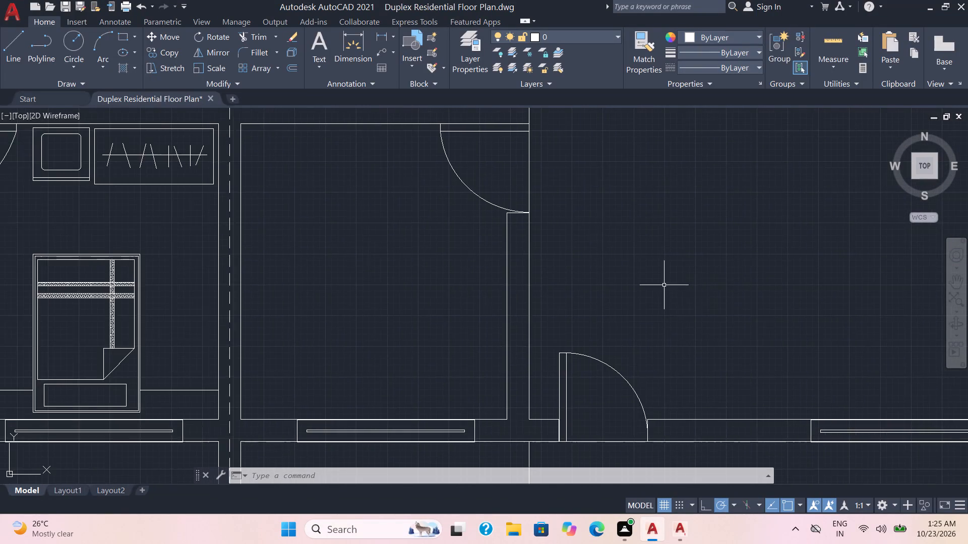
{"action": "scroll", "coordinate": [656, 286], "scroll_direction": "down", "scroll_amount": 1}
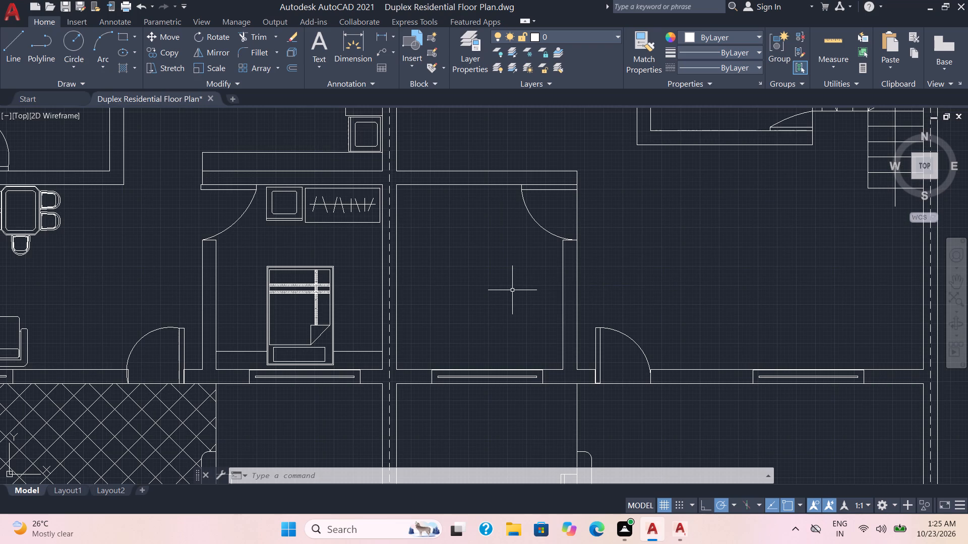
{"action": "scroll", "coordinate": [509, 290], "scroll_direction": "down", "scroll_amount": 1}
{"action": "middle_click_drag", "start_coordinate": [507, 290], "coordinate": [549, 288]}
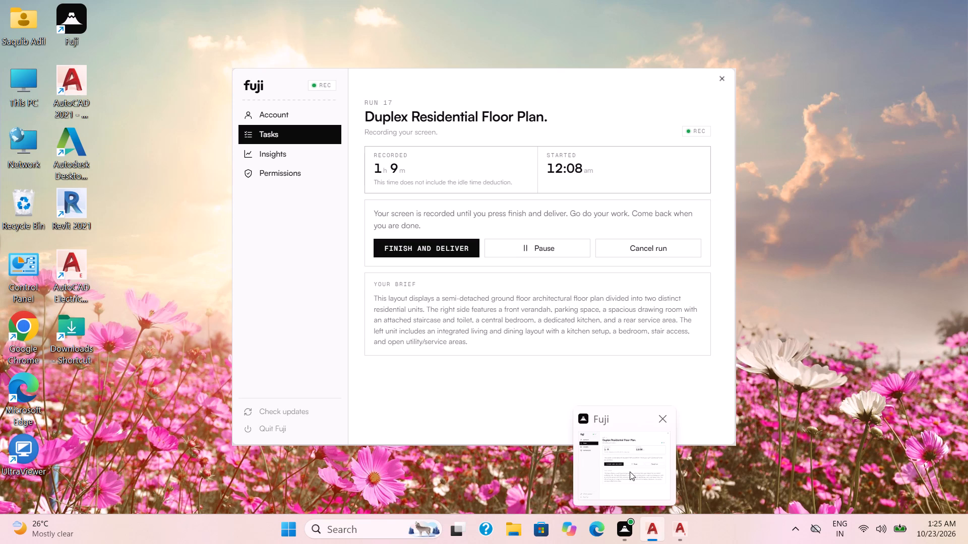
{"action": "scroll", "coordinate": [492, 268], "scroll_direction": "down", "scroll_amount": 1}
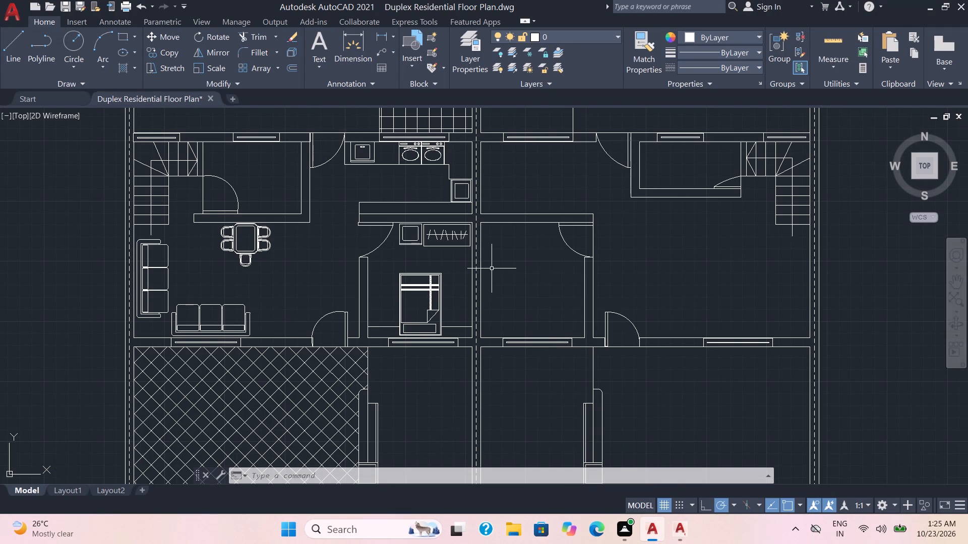
Save the duplex floor plan drawing under its existing file name.
{"action": "key", "text": "ctrl+s"}
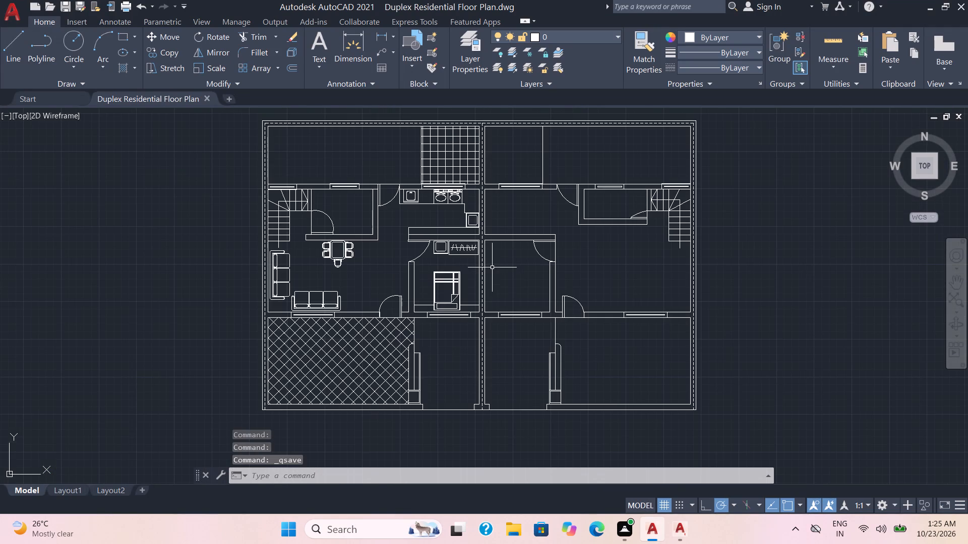
Turn off command log file recording with the LOGFILEOFF command.
{"action": "left_click", "coordinate": [403, 473]}
{"action": "type", "text": "LOGFILEOFF"}
{"action": "key", "text": "Return"}
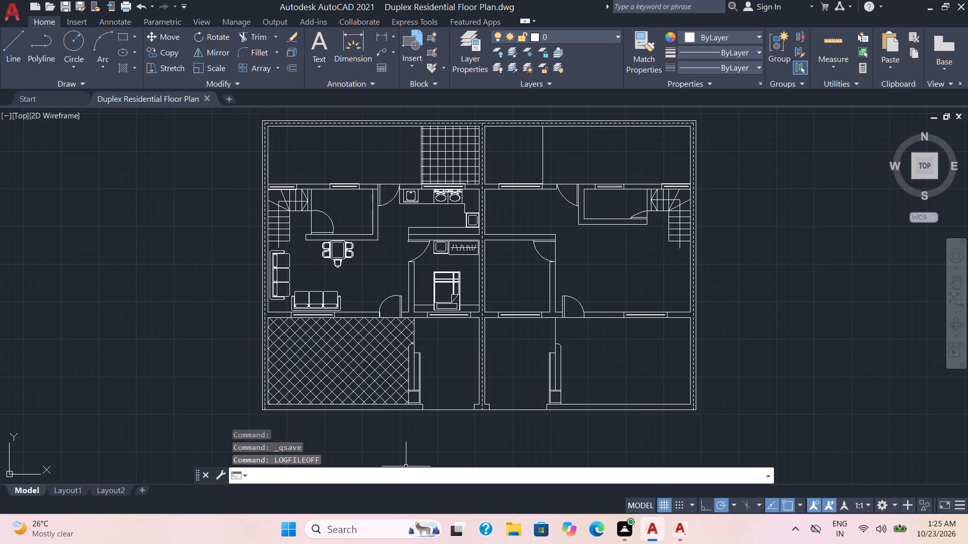